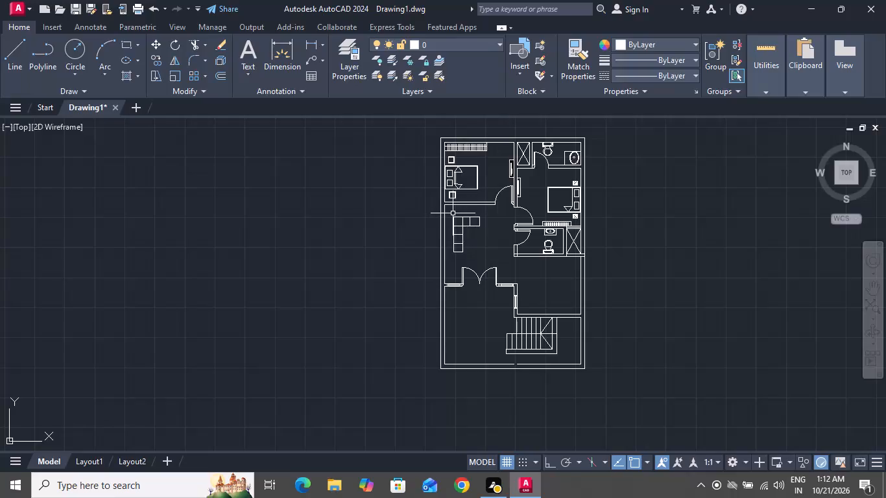
# Draw an upright backrest rectangle about 5" by 6' along the wall side of the L-shaped seating unit's upright arm.
pyautogui.keyDown('ctrl'); pyautogui.scroll(20, 435, 209); pyautogui.keyUp('ctrl')
pyautogui.keyDown('ctrl'); pyautogui.scroll(20, 435, 209); pyautogui.keyUp('ctrl')
pyautogui.keyDown('ctrl'); pyautogui.scroll(11, 435, 209); pyautogui.keyUp('ctrl')
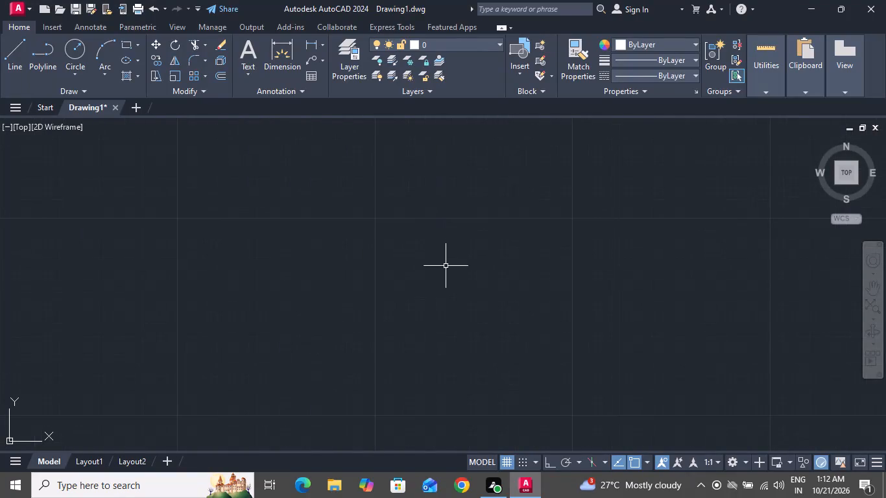
pyautogui.keyDown('ctrl'); pyautogui.scroll(-12, 408, 265); pyautogui.keyUp('ctrl')
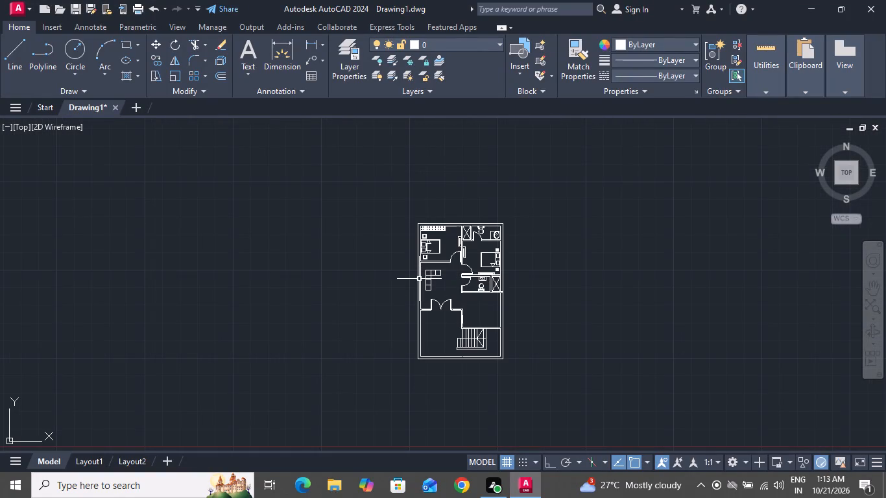
pyautogui.keyDown('ctrl'); pyautogui.scroll(5, 419, 279); pyautogui.keyUp('ctrl')
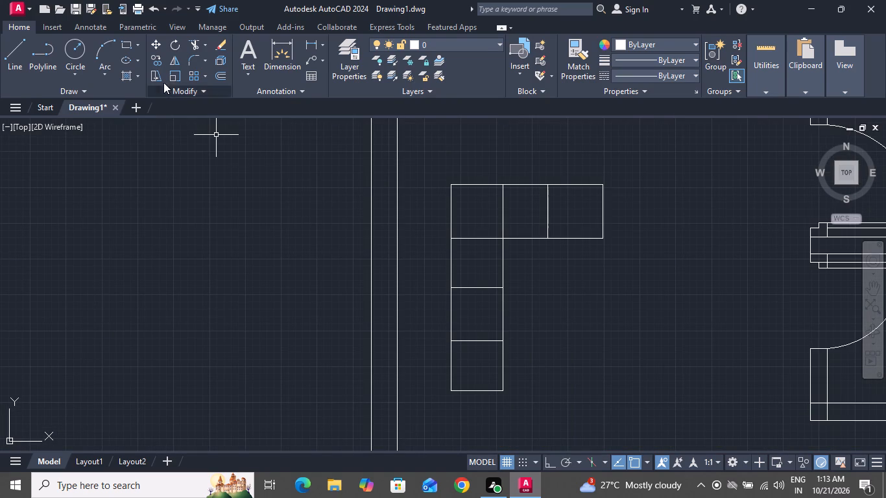
pyautogui.click(129, 45)
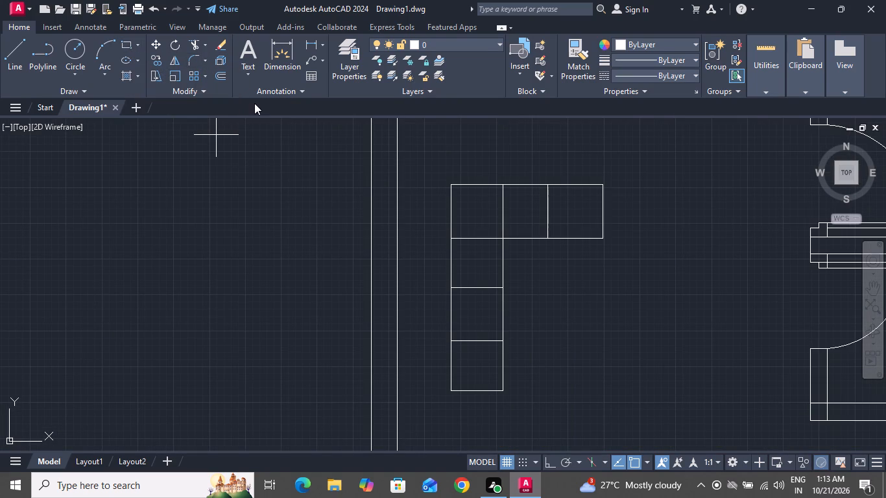
pyautogui.click(452, 181)
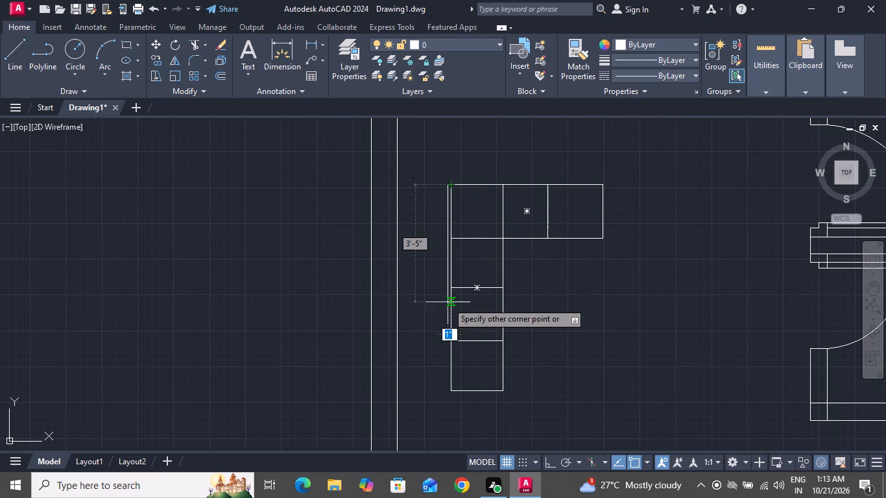
pyautogui.click(438, 391)
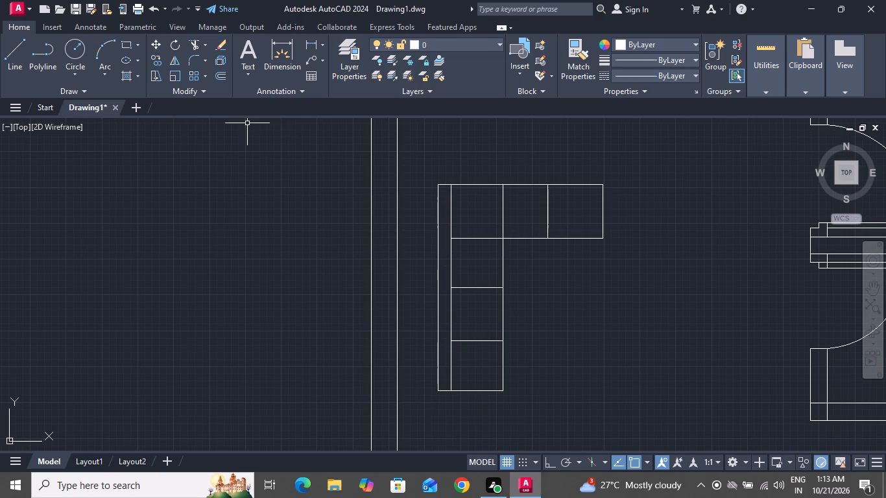
# Draw a horizontal backrest rectangle about 4'-9" by 4" above the seating unit, starting at the upright backrest's outer top corner.
pyautogui.click(124, 49)
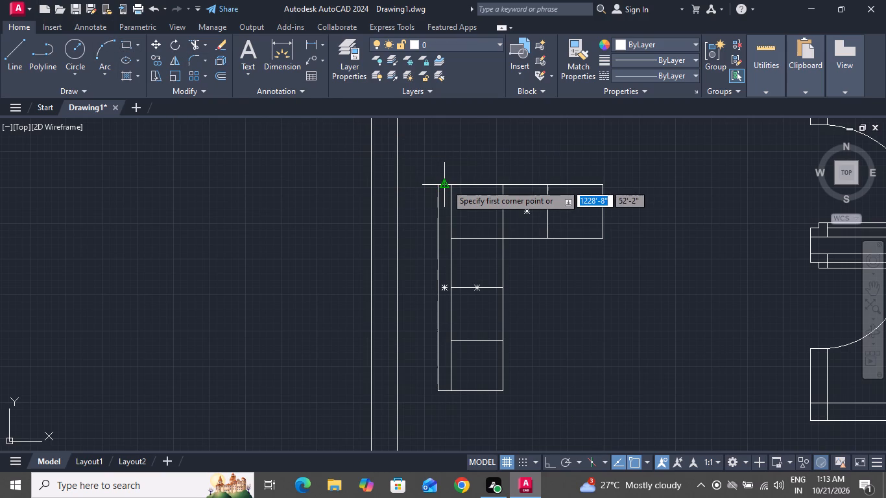
pyautogui.moveTo(437, 184); pyautogui.dragTo(459, 172)
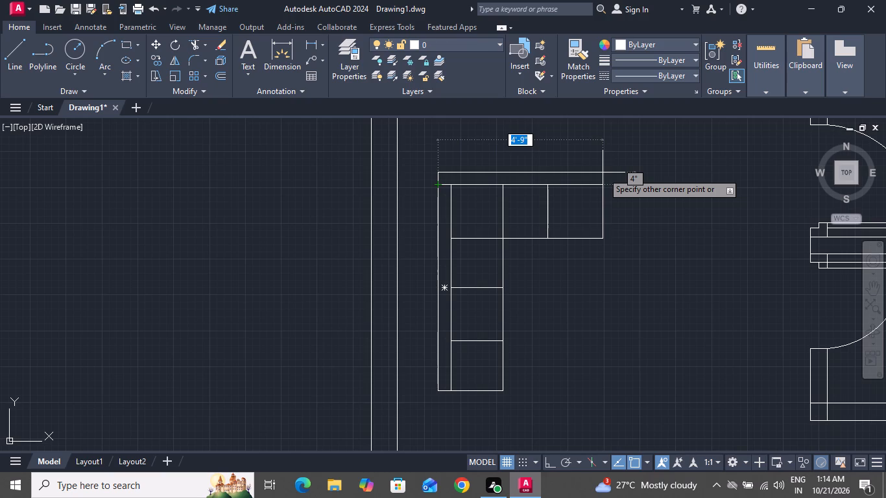
pyautogui.click(603, 172)
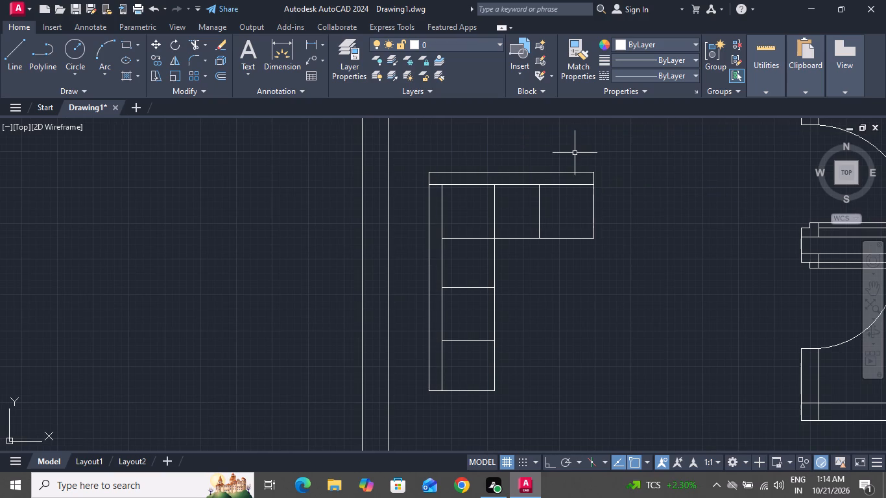
# Draw an armrest rectangle about 1'-7" by 4" below the upright arm, starting at the upright backrest's outer bottom corner.
pyautogui.click(123, 47)
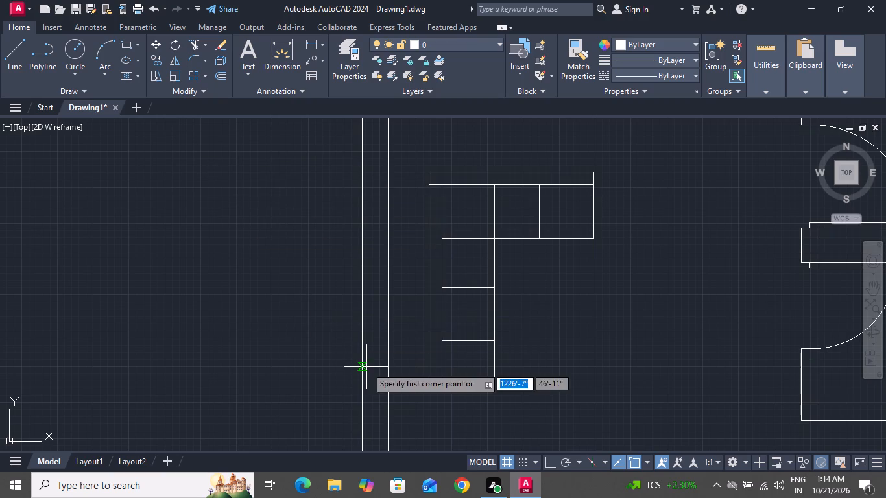
pyautogui.click(429, 391)
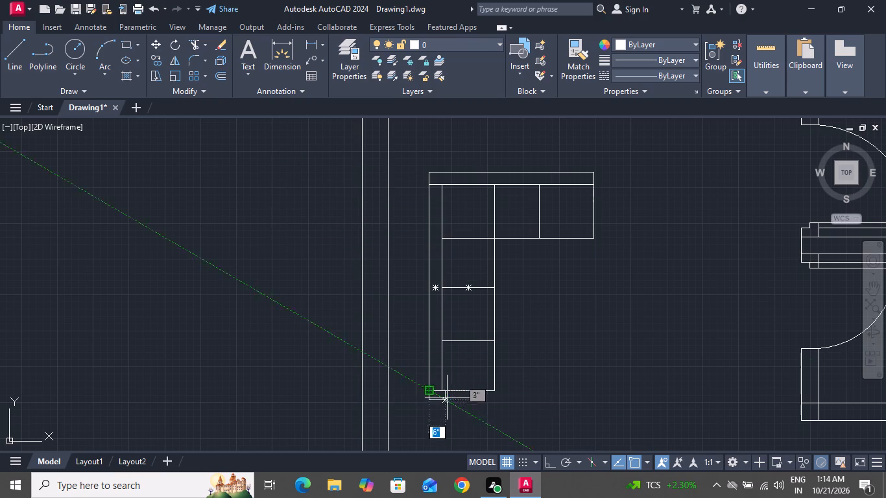
pyautogui.click(484, 402)
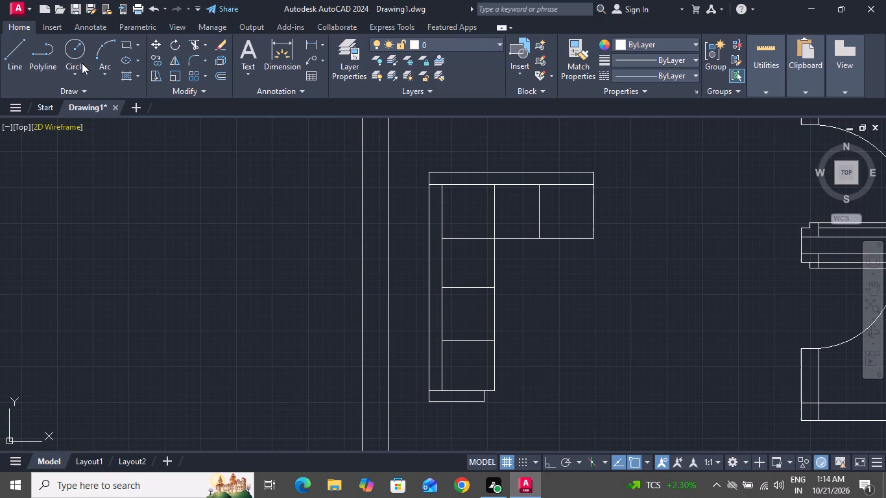
# Draw an armrest rectangle about 4" by 1'-7" at the horizontal arm's free end, starting at the horizontal backrest's top corner.
pyautogui.click(128, 45)
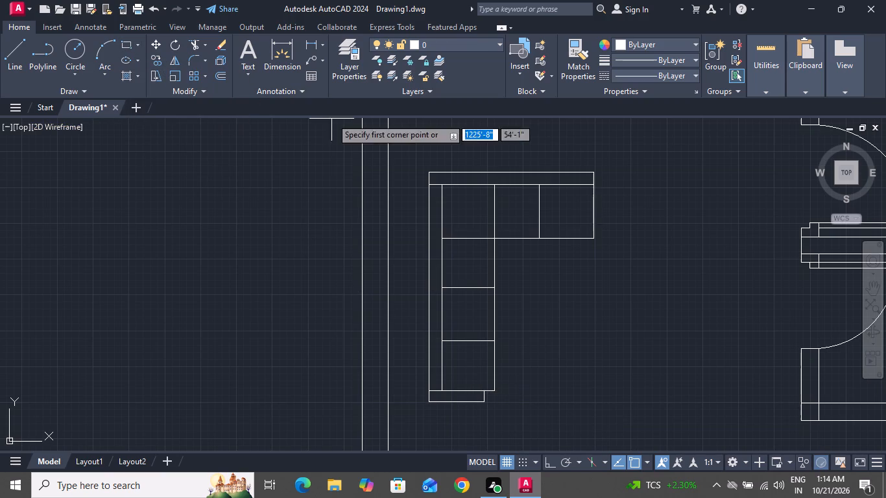
pyautogui.click(596, 171)
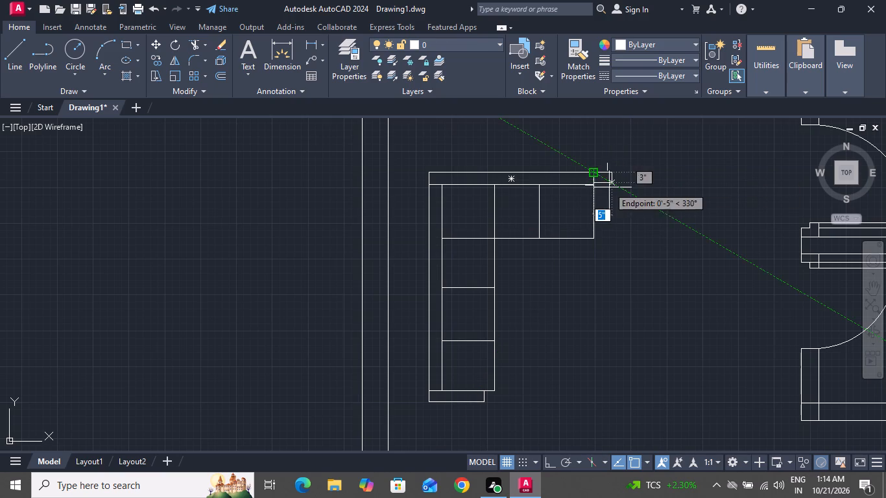
pyautogui.click(605, 228)
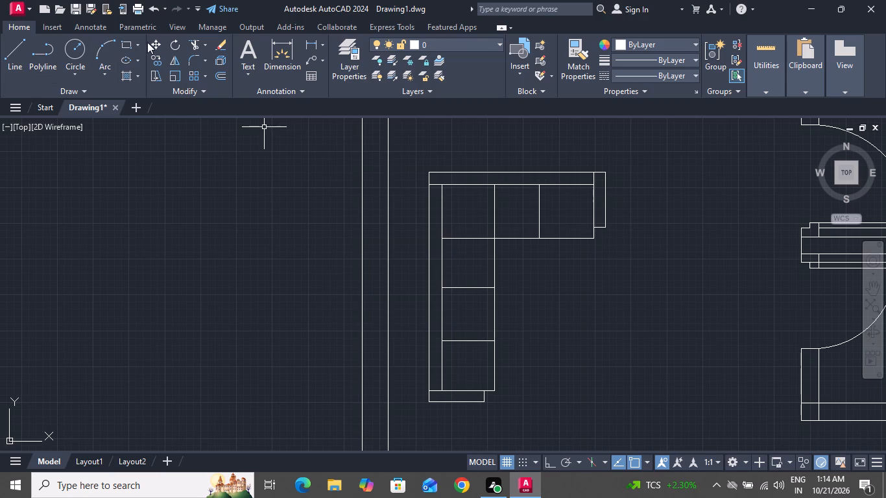
# Draw a three-point arc from the horizontal arm's armrest inner bottom corner through its outer bottom corner, curving back inside the armrest.
pyautogui.click(106, 50)
pyautogui.click(596, 231)
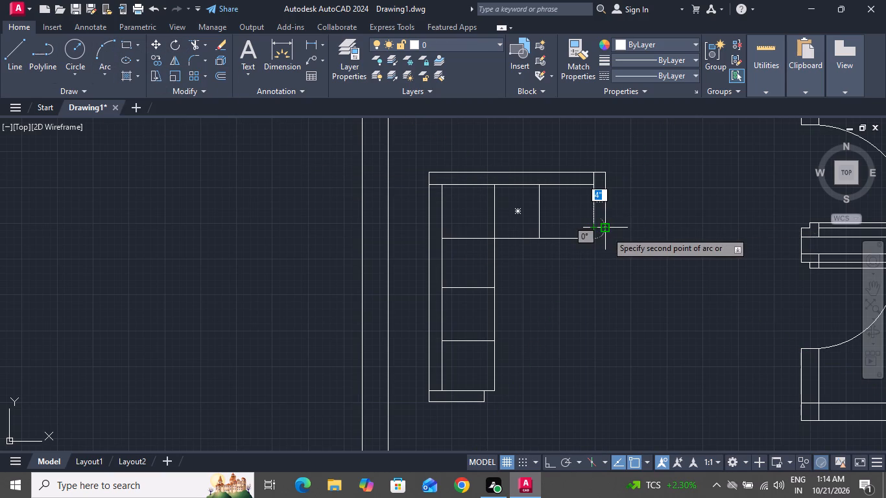
pyautogui.click(606, 230)
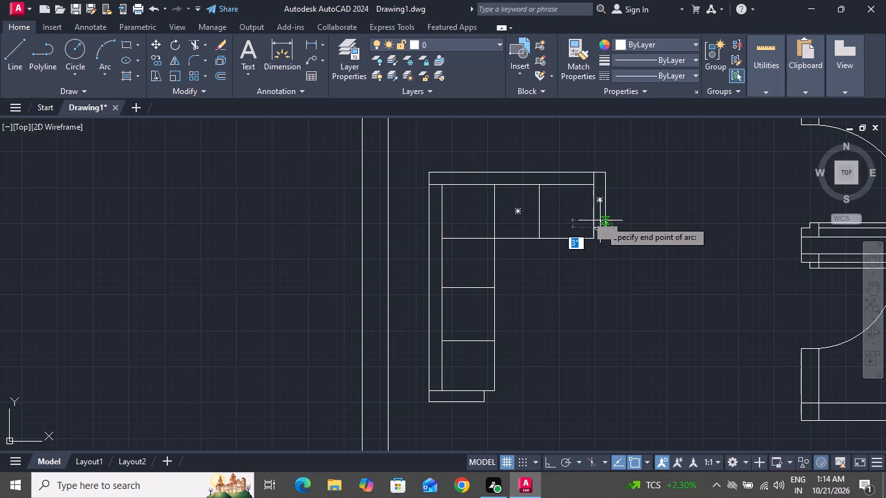
pyautogui.keyDown('ctrl'); pyautogui.scroll(4, 599, 217); pyautogui.keyUp('ctrl')
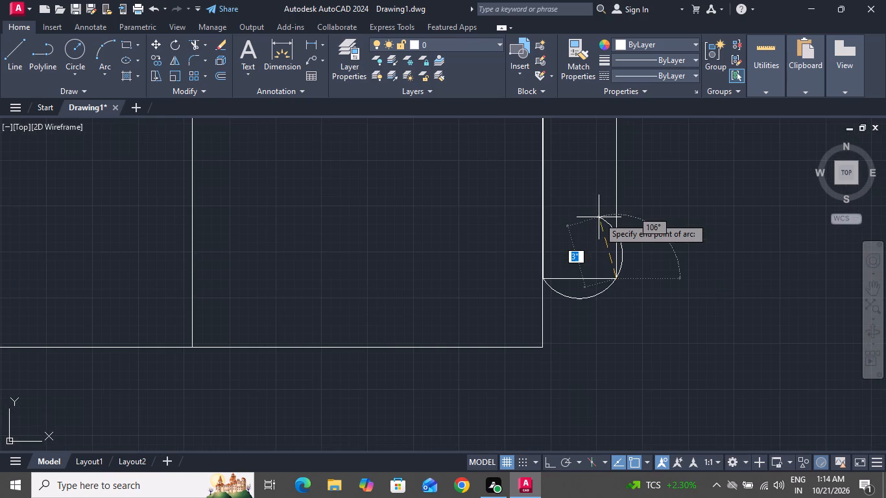
pyautogui.doubleClick(599, 217)
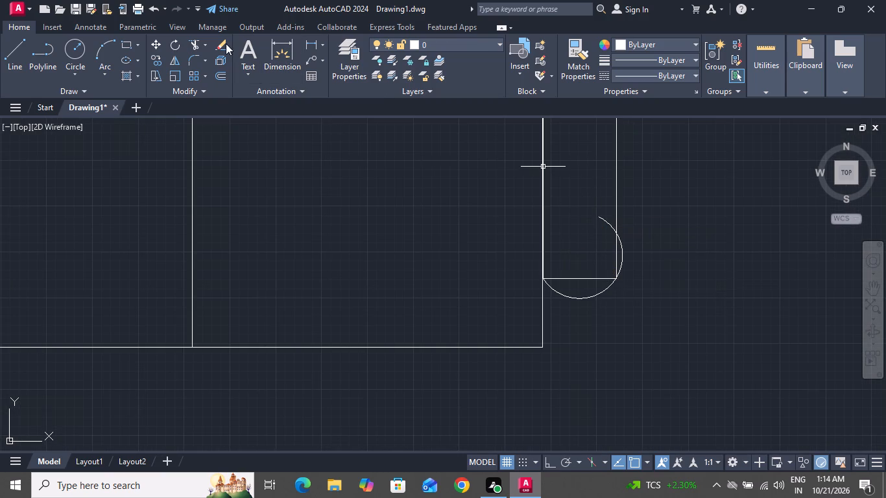
# Trim the arc's excess and the straight bottom edge of the horizontal arm's armrest, leaving a rounded end.
pyautogui.click(195, 43)
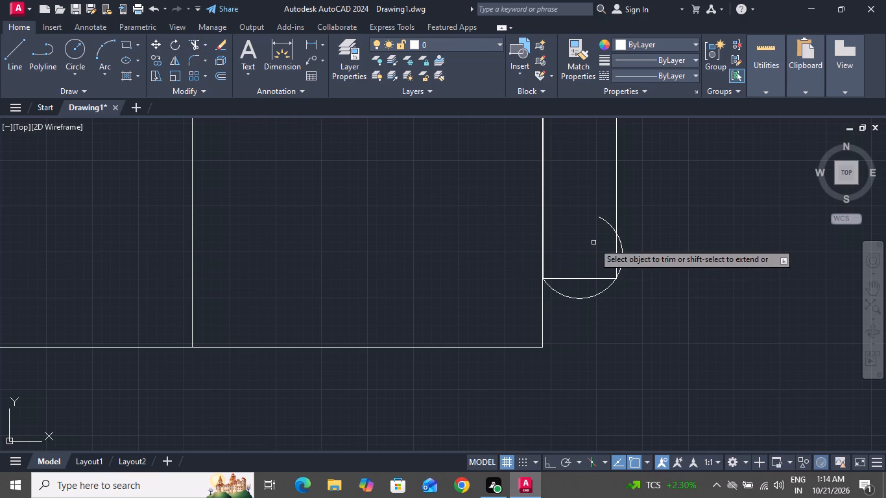
pyautogui.click(608, 226)
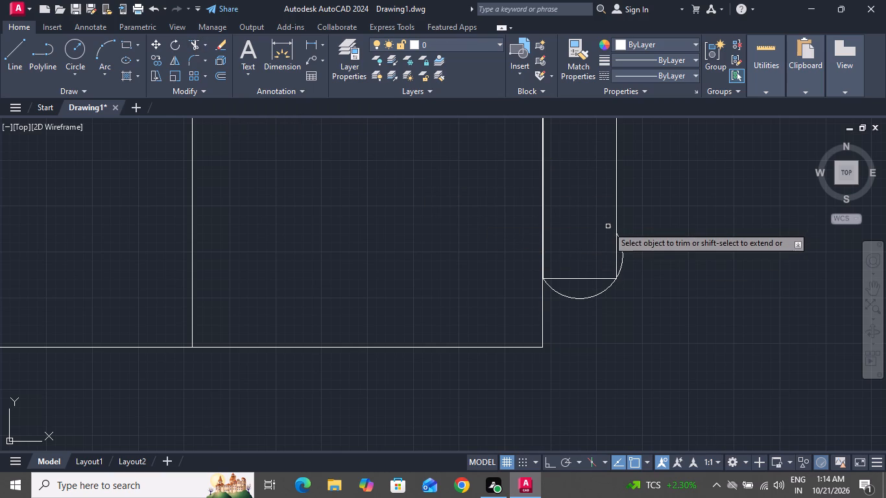
pyautogui.doubleClick(620, 246)
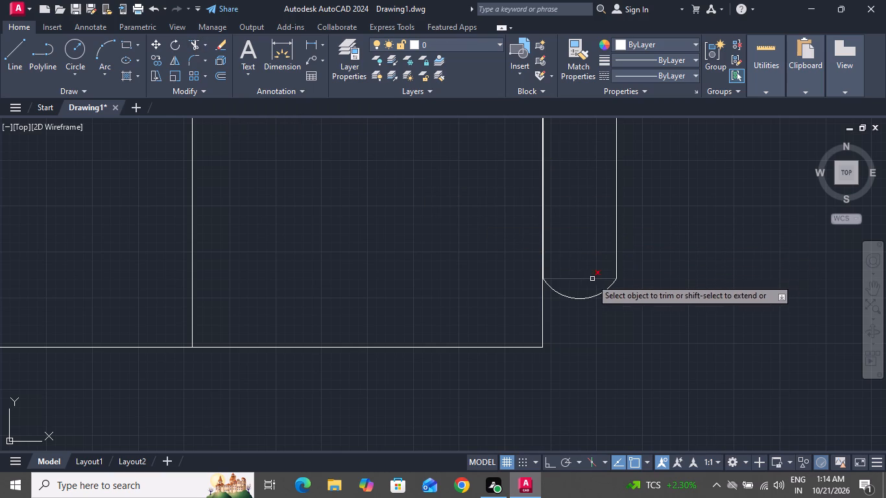
pyautogui.click(589, 279)
pyautogui.keyDown('ctrl'); pyautogui.scroll(-4, 586, 235); pyautogui.keyUp('ctrl')
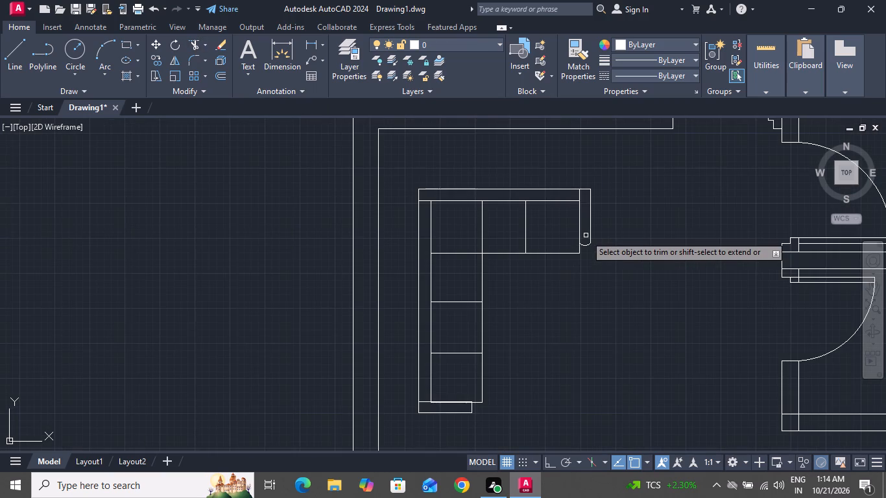
pyautogui.rightClick(510, 372)
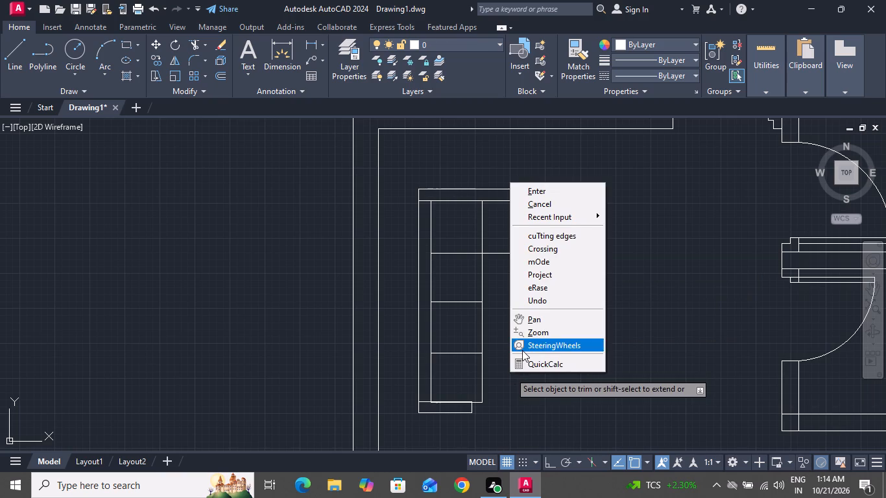
pyautogui.click(556, 208)
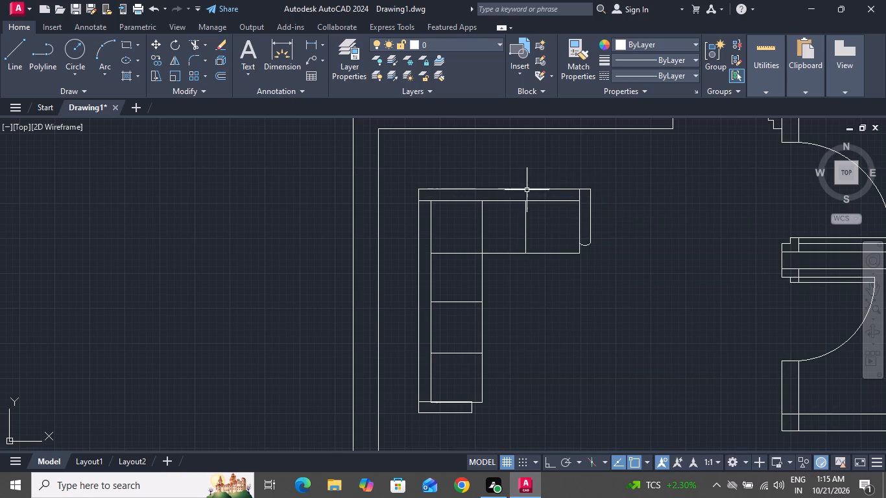
# Draw a three-point arc bulging from the free end of the upright arm's armrest, passing through its outer bottom corner.
pyautogui.click(110, 45)
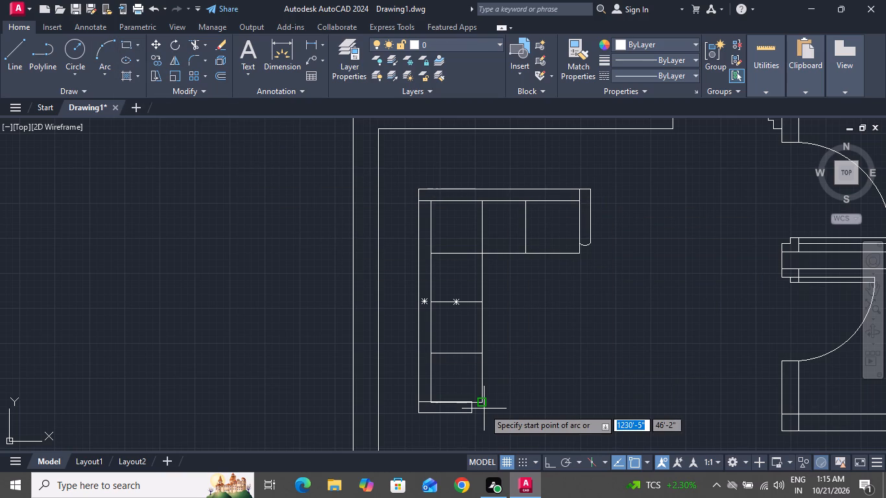
pyautogui.keyDown('ctrl'); pyautogui.scroll(9, 484, 409); pyautogui.keyUp('ctrl')
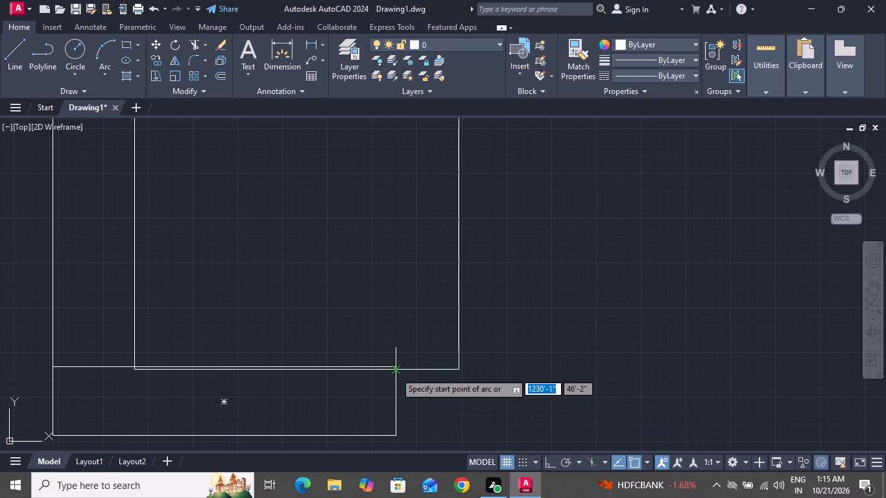
pyautogui.moveTo(392, 370); pyautogui.dragTo(396, 433)
pyautogui.click(396, 433)
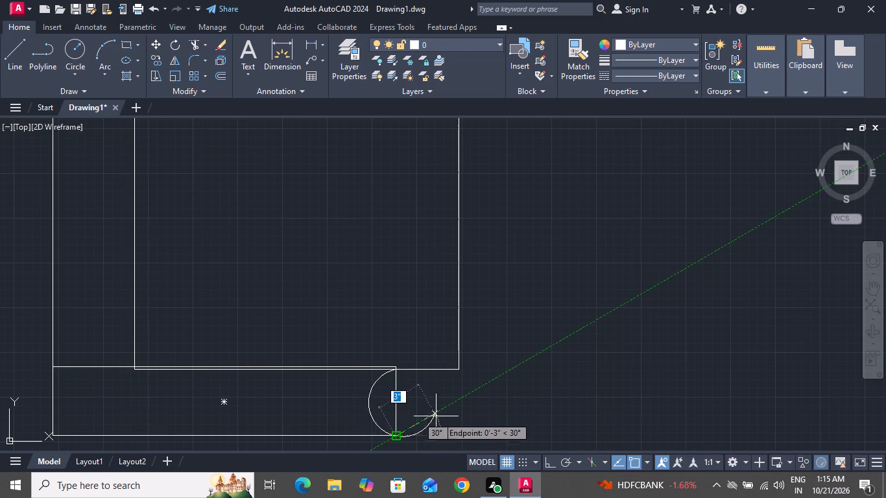
pyautogui.click(372, 425)
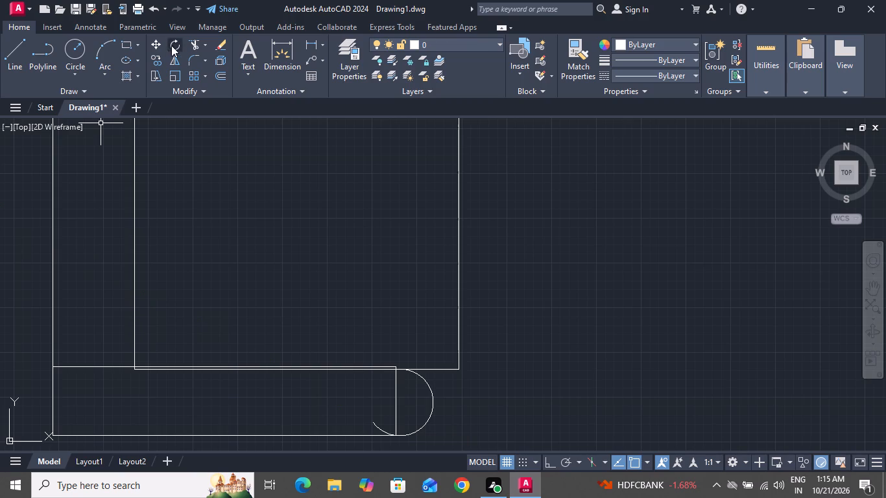
# Trim the arc's excess, the straight end edge and the overlapping top edge of the upright arm's armrest.
pyautogui.click(196, 48)
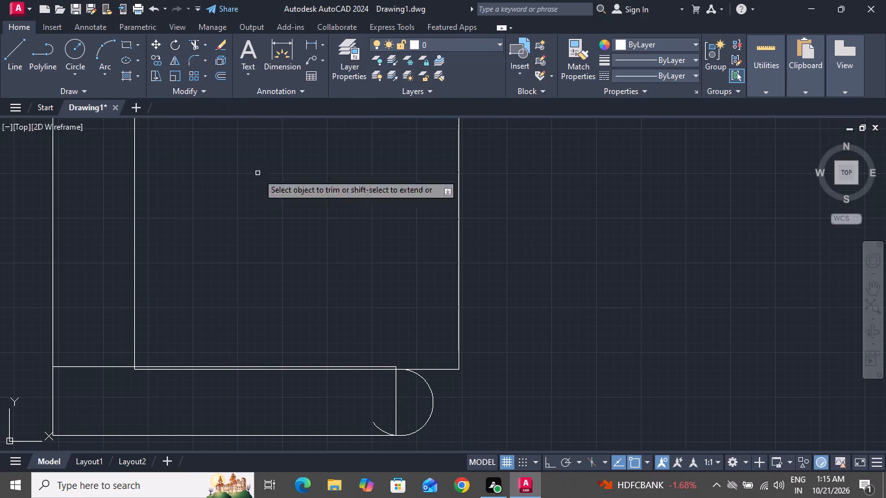
pyautogui.click(375, 422)
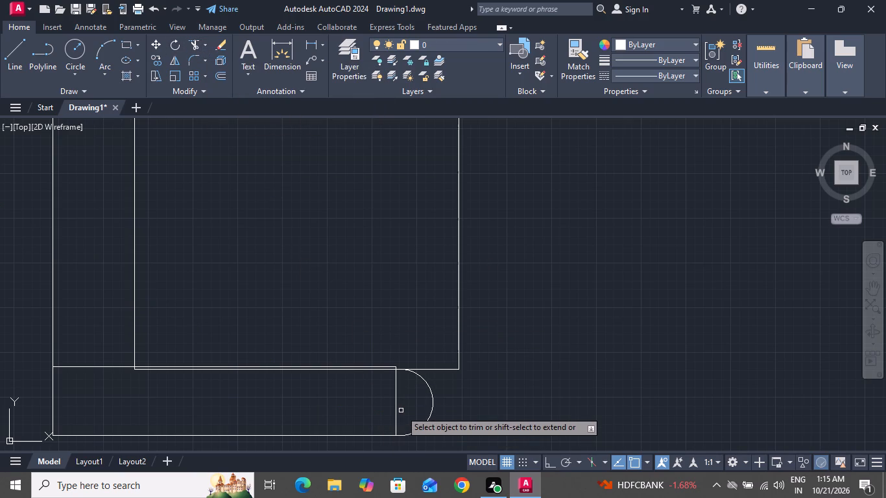
pyautogui.click(395, 411)
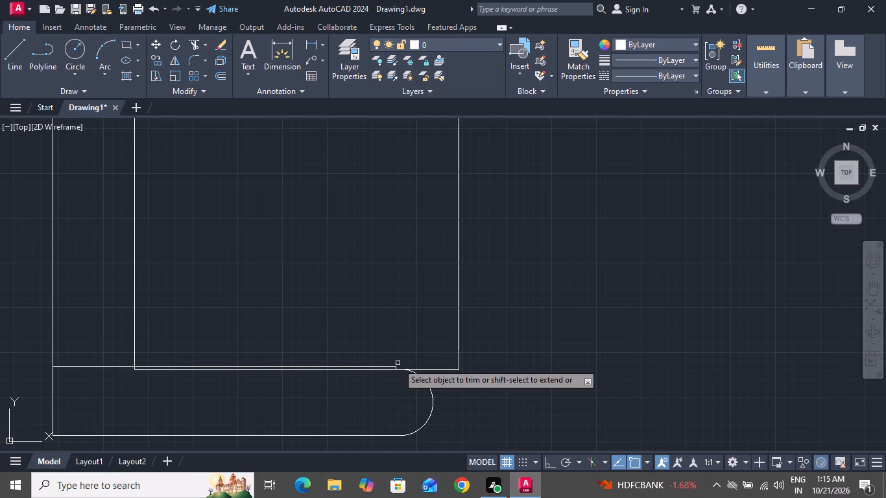
pyautogui.click(393, 367)
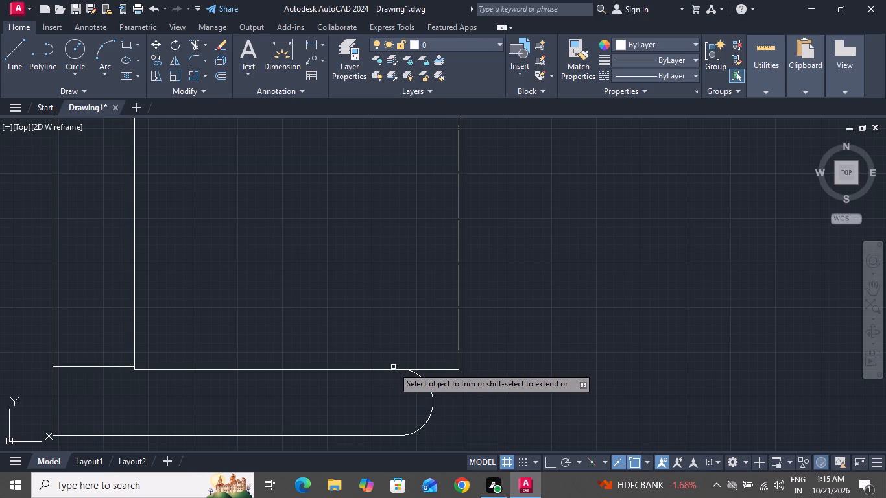
pyautogui.click(394, 367)
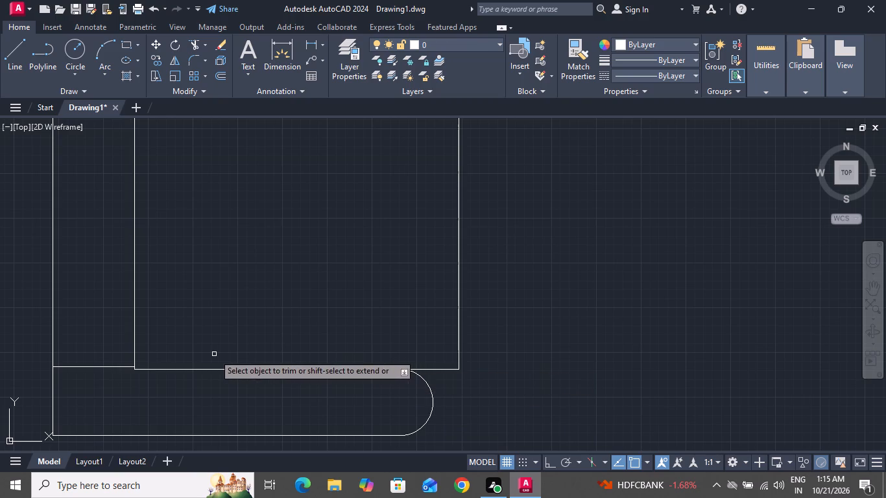
# Draw a coffee table rectangle about 1'-7" by 2'-4" inside the L-shaped seating unit in the hall.
pyautogui.rightClick(320, 289)
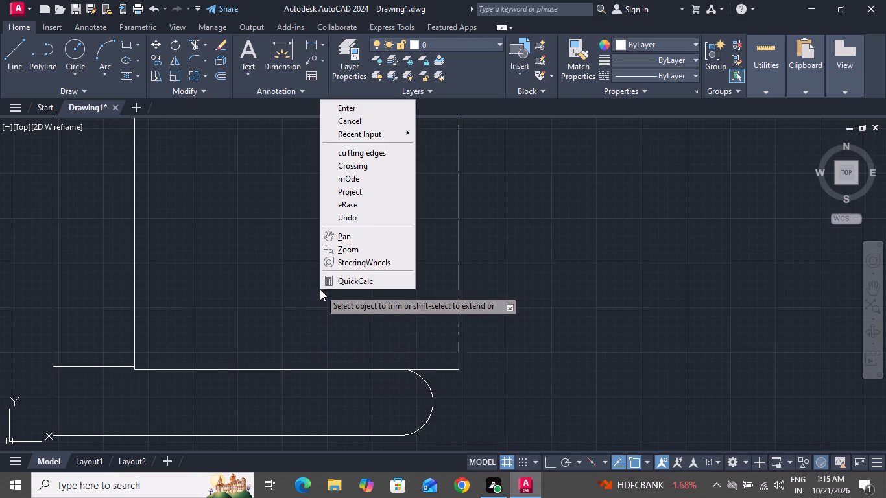
pyautogui.click(359, 119)
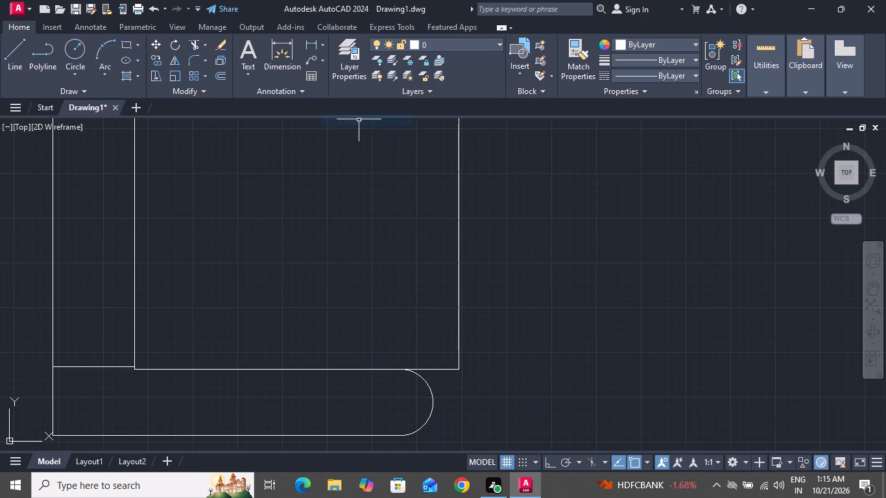
pyautogui.keyDown('ctrl'); pyautogui.scroll(-7, 359, 119); pyautogui.keyUp('ctrl')
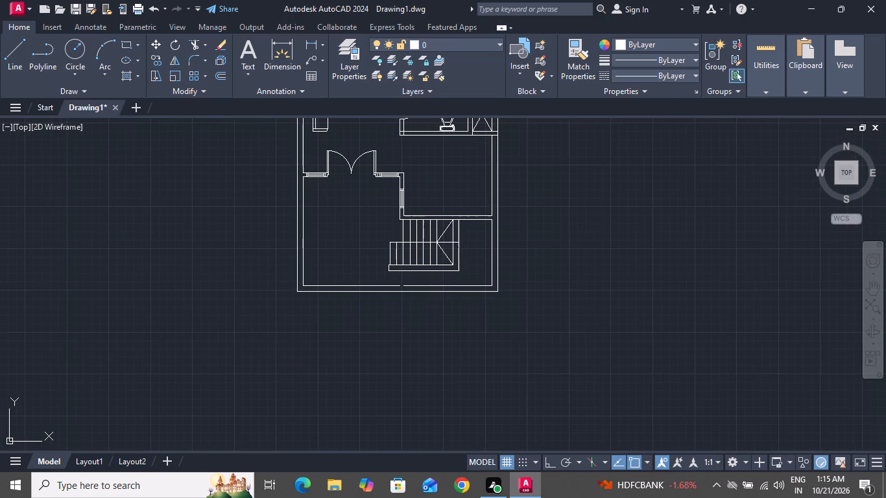
pyautogui.keyDown('ctrl'); pyautogui.scroll(-6, 357, 152); pyautogui.keyUp('ctrl')
pyautogui.keyDown('ctrl'); pyautogui.scroll(5, 359, 141); pyautogui.keyUp('ctrl')
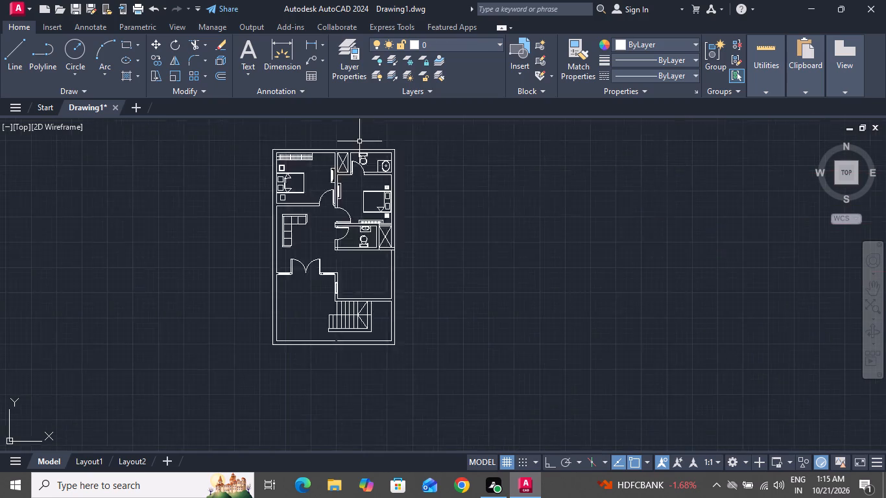
pyautogui.keyDown('ctrl'); pyautogui.scroll(2, 359, 141); pyautogui.keyUp('ctrl')
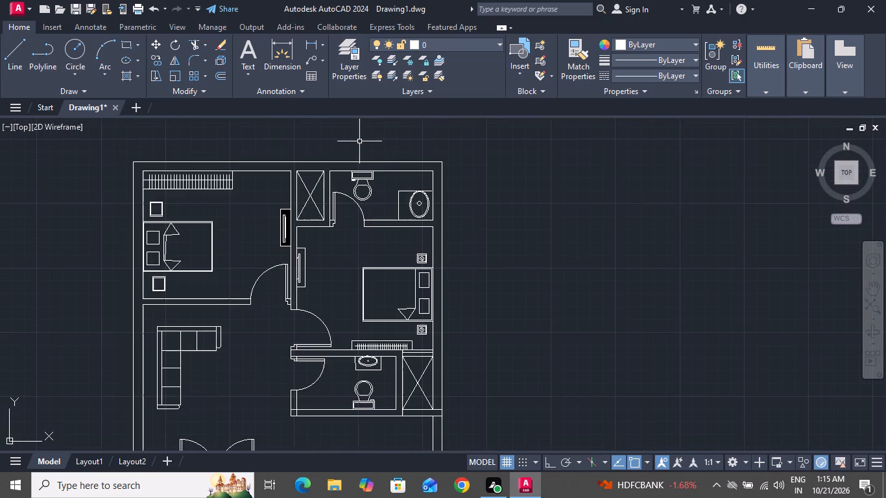
pyautogui.keyDown('ctrl'); pyautogui.scroll(-2, 359, 141); pyautogui.keyUp('ctrl')
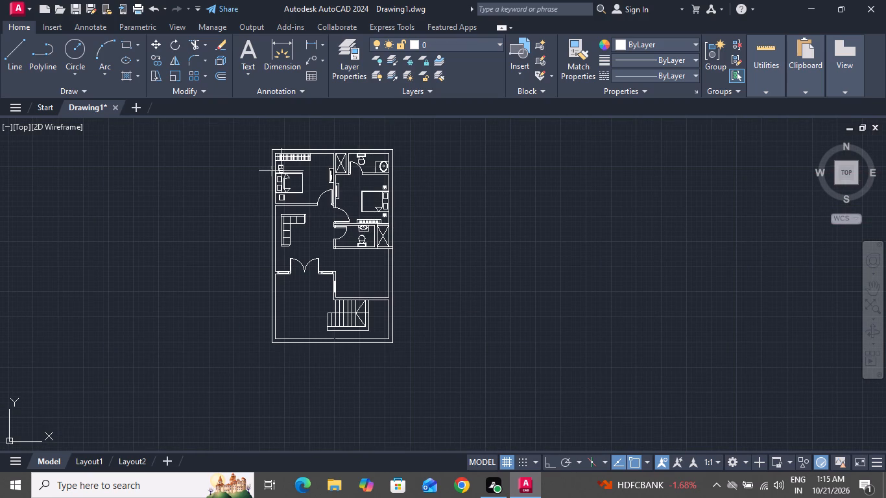
pyautogui.click(120, 43)
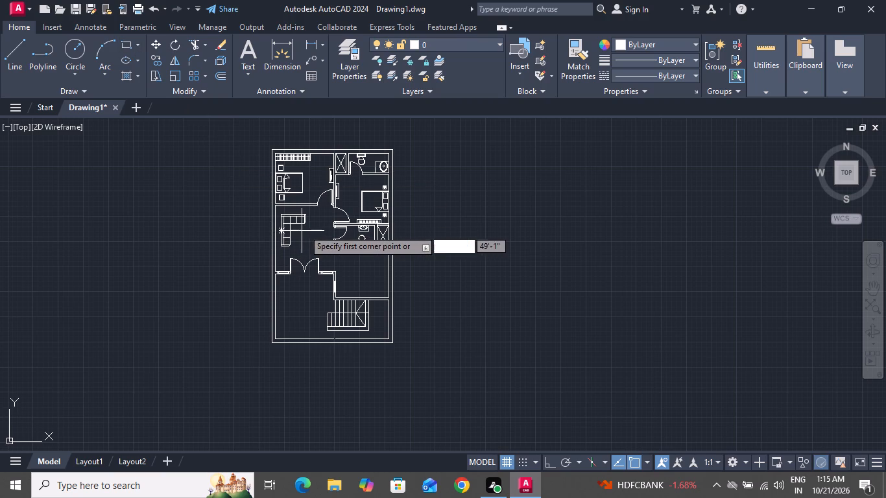
pyautogui.keyDown('ctrl'); pyautogui.scroll(4, 305, 229); pyautogui.keyUp('ctrl')
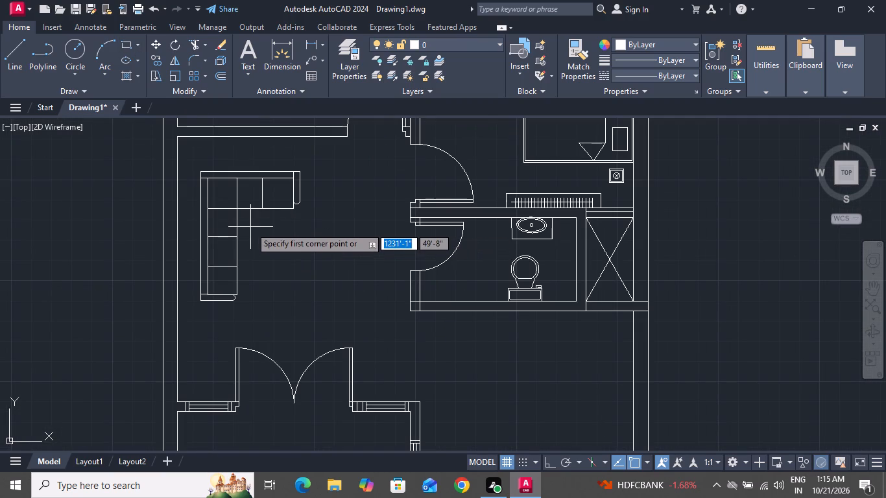
pyautogui.click(250, 227)
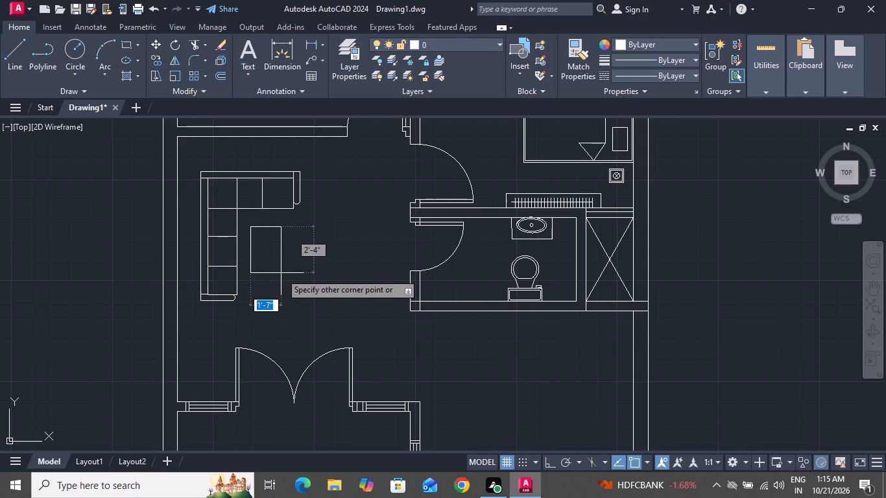
pyautogui.click(281, 276)
# Offset the coffee table rectangle 1" inward.
pyautogui.press('o')
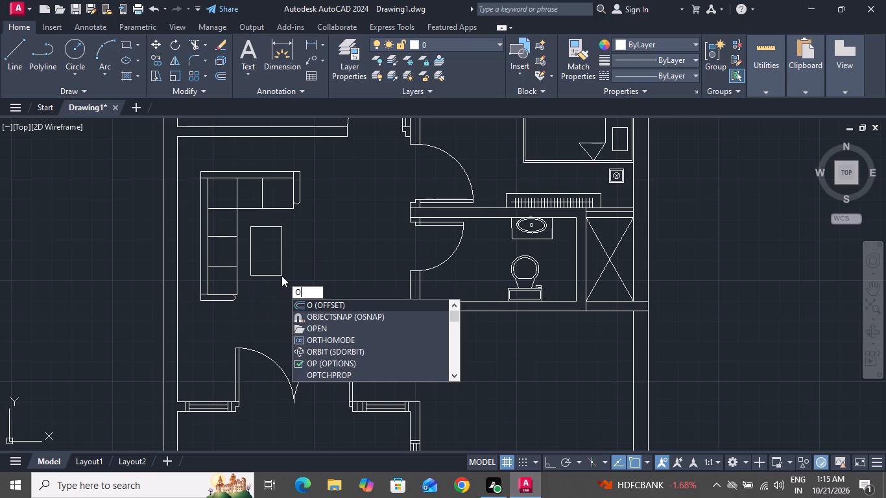
pyautogui.press('space')
pyautogui.press('1')
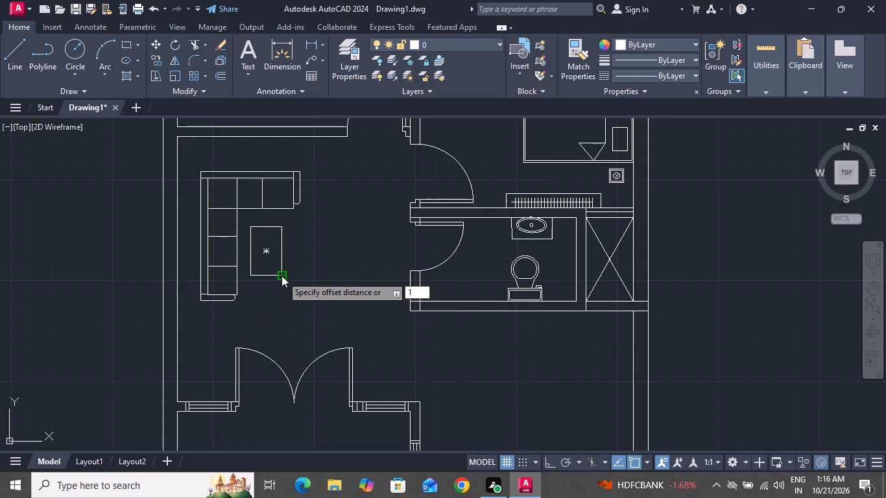
pyautogui.hotkey('shift', '"')
pyautogui.press('Return')
pyautogui.click(281, 276)
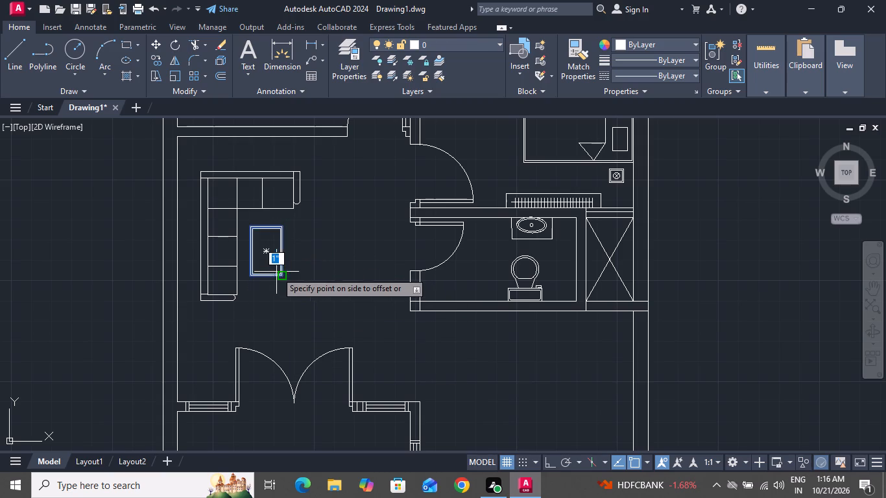
pyautogui.click(276, 272)
pyautogui.rightClick(276, 272)
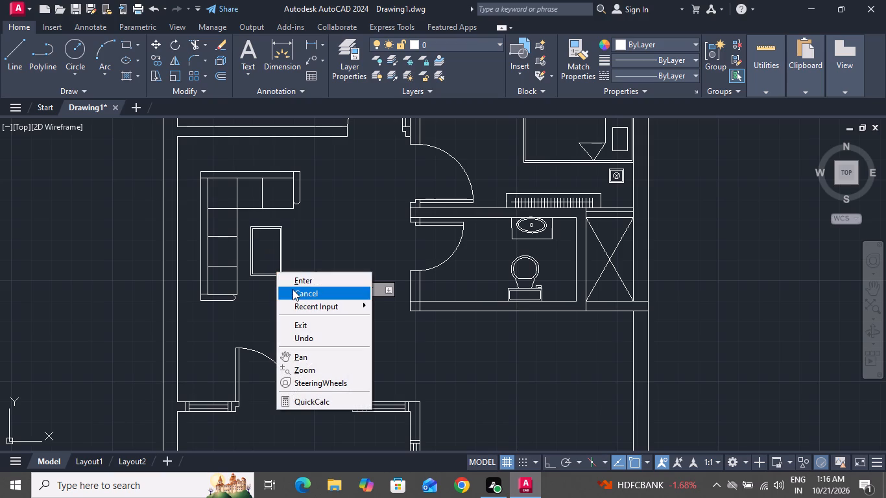
pyautogui.click(293, 289)
# Draw the kitchen counter line from the wall corner beside the entrance window: about 2'-9" across, 3'-2" down, and across to the outer wall.
pyautogui.keyDown('ctrl'); pyautogui.scroll(-3, 293, 289); pyautogui.keyUp('ctrl')
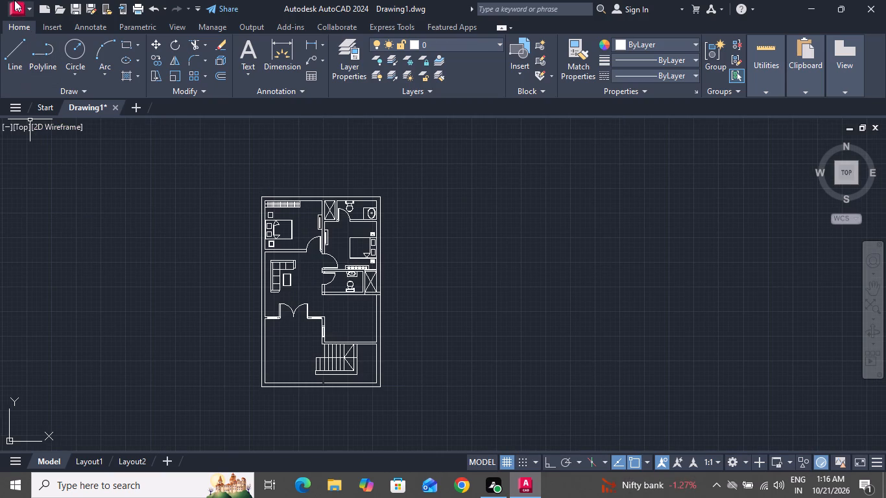
pyautogui.click(18, 51)
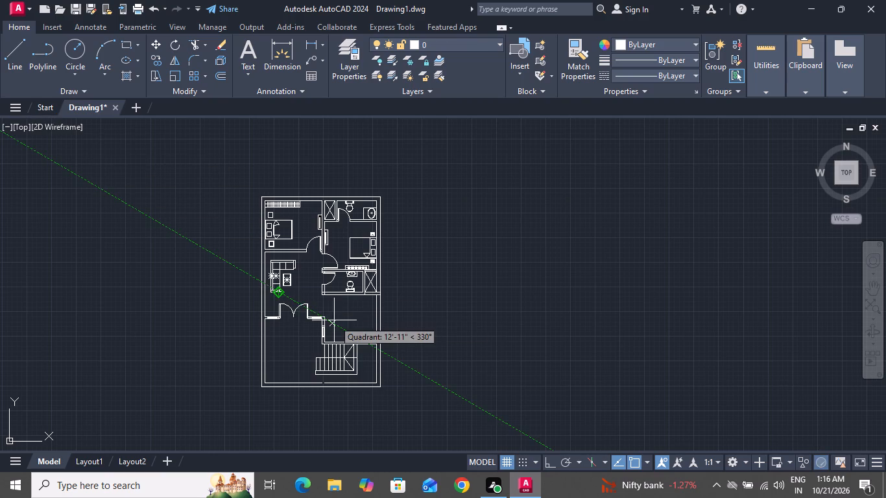
pyautogui.keyDown('ctrl'); pyautogui.scroll(5, 334, 320); pyautogui.keyUp('ctrl')
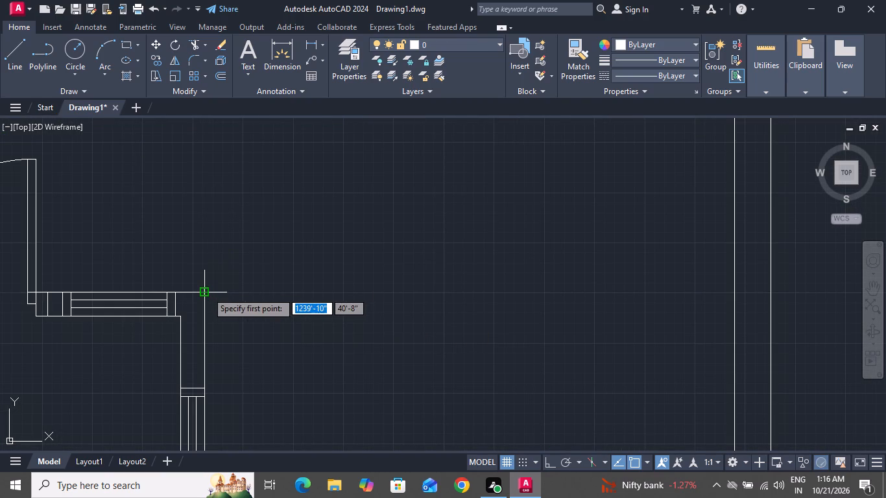
pyautogui.moveTo(207, 292); pyautogui.dragTo(265, 292)
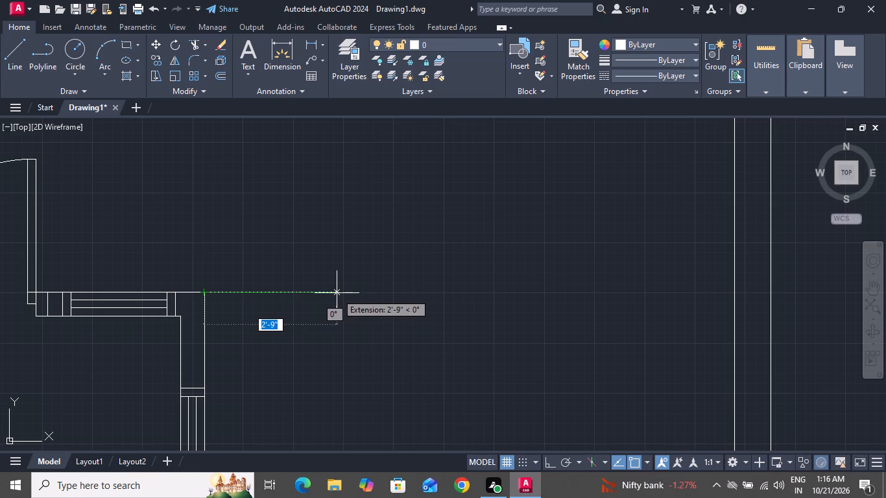
pyautogui.click(337, 293)
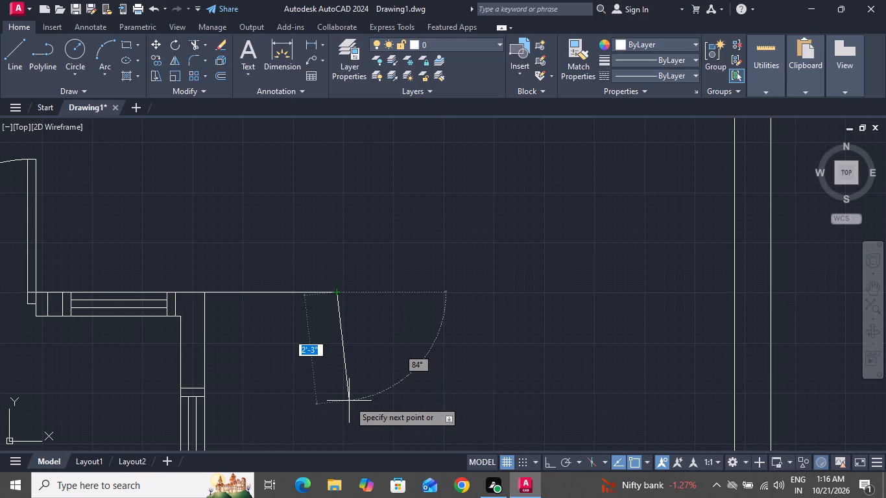
pyautogui.keyDown('ctrl'); pyautogui.scroll(-4, 349, 401); pyautogui.keyUp('ctrl')
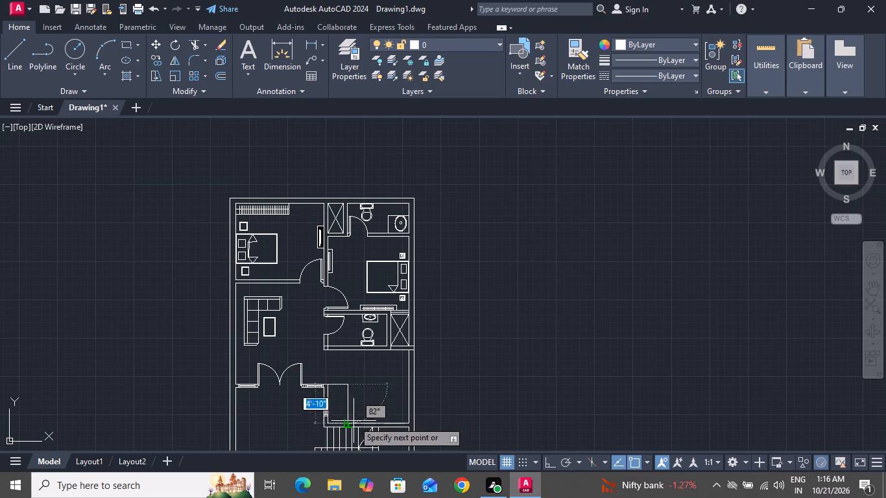
pyautogui.click(546, 462)
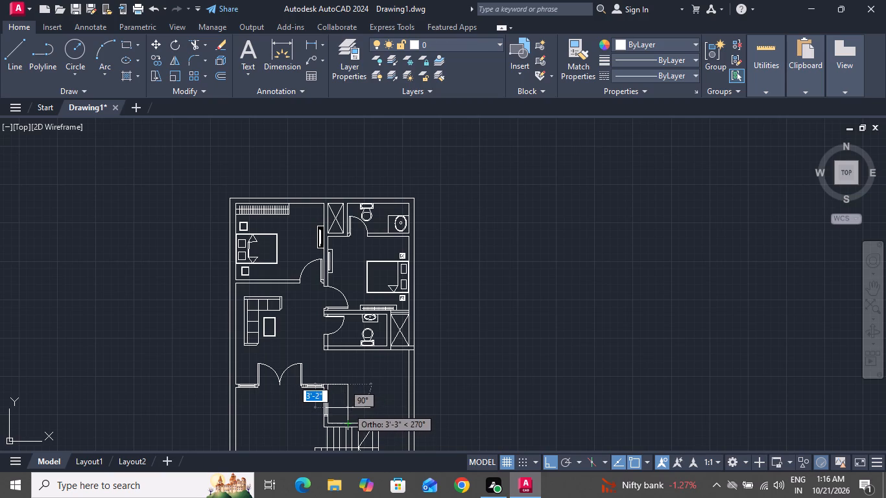
pyautogui.click(348, 408)
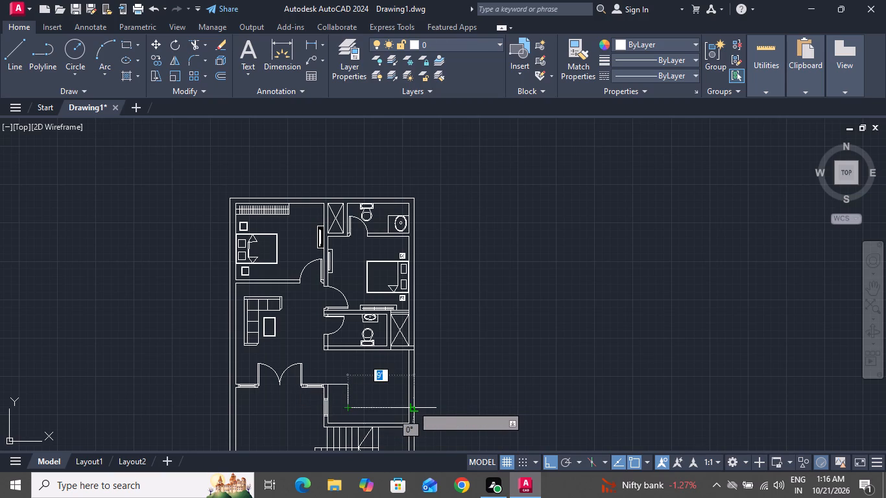
pyautogui.click(409, 407)
pyautogui.rightClick(409, 407)
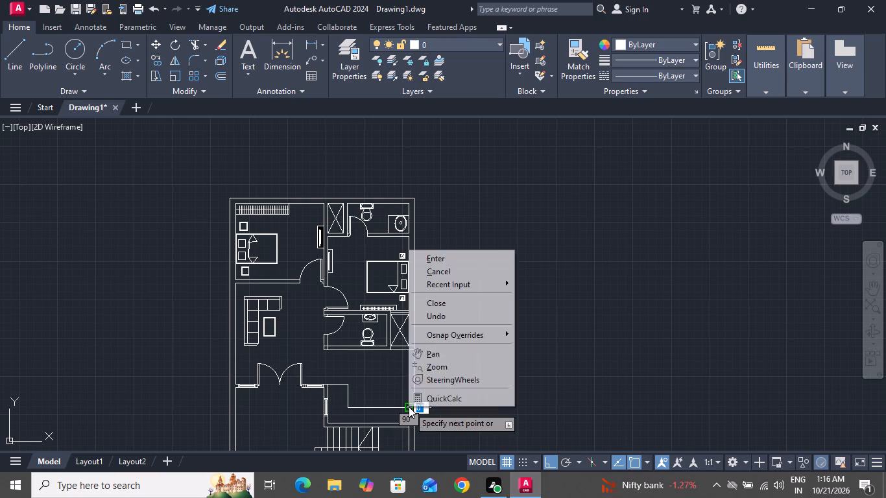
pyautogui.click(447, 267)
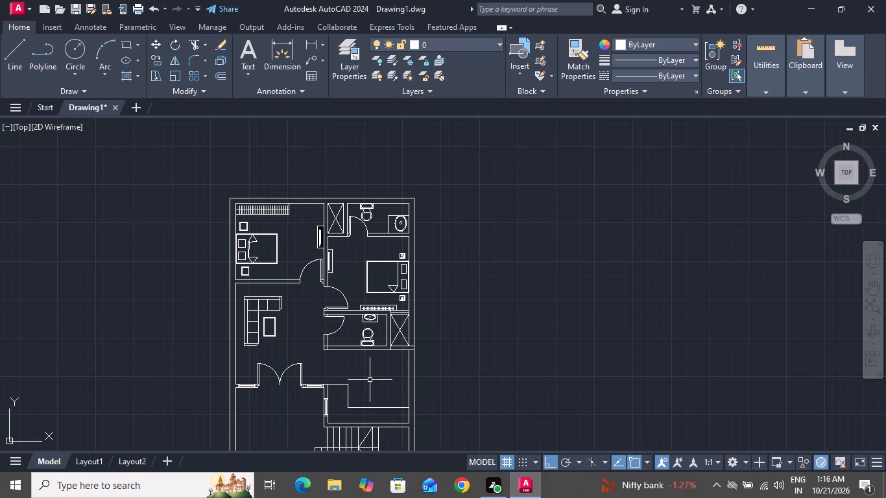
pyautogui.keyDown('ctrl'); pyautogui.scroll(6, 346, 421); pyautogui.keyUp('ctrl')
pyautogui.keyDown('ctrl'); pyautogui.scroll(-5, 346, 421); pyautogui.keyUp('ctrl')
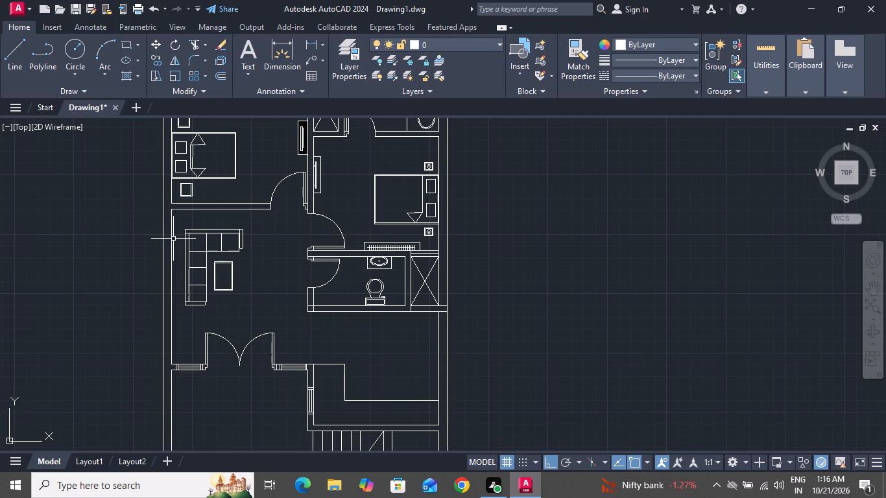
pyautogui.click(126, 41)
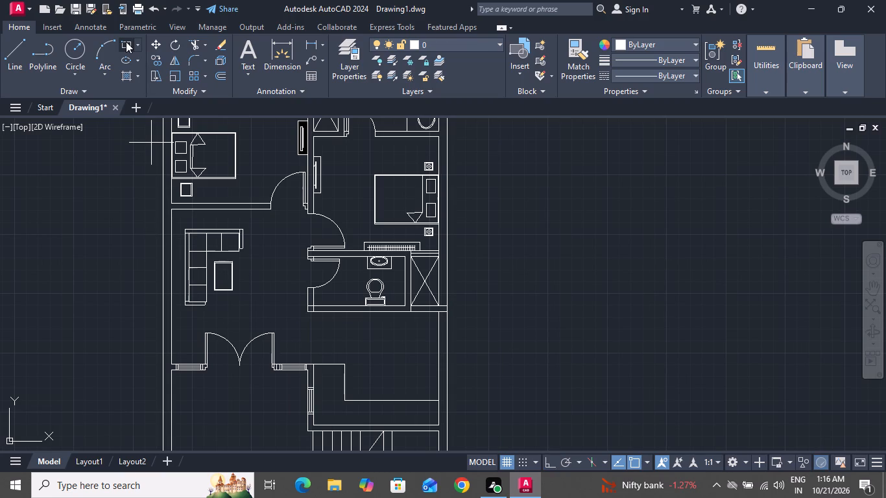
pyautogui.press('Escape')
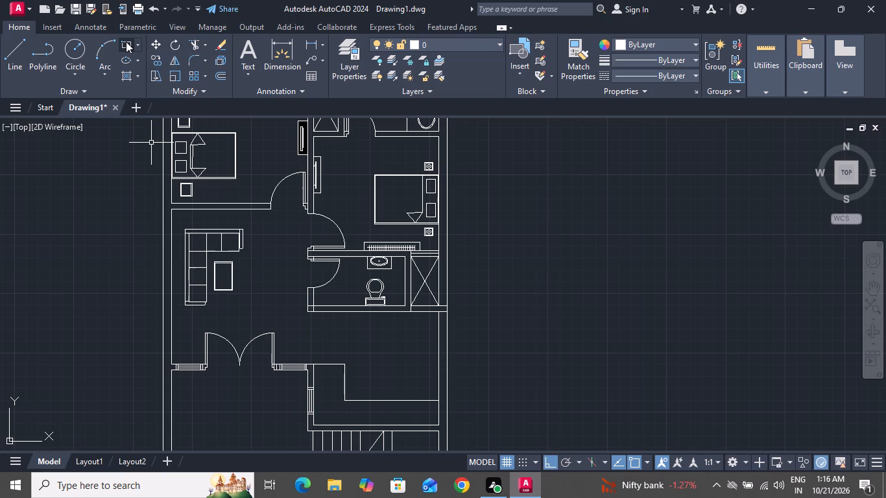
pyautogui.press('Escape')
# Draw a sink rectangle with 3" filleted corners, about 1'-2" deep, within the kitchen counter's long run.
pyautogui.write('rec f')
pyautogui.press('space')
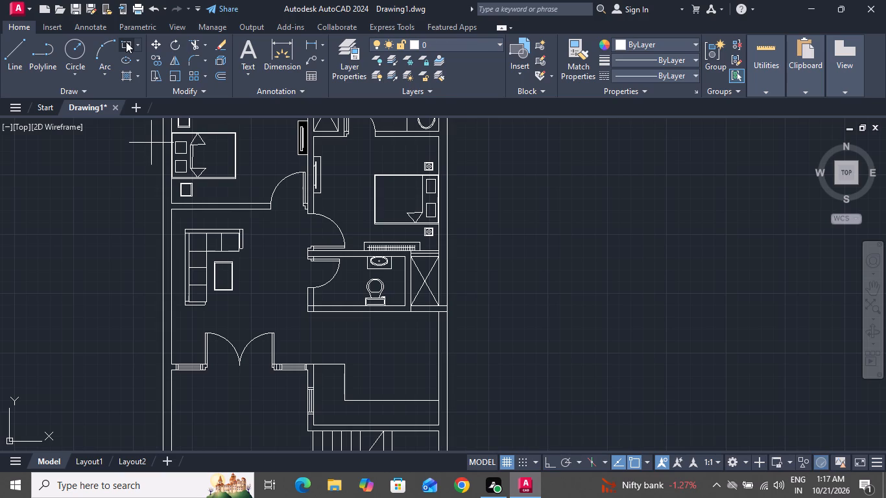
pyautogui.write('3')
pyautogui.press('space')
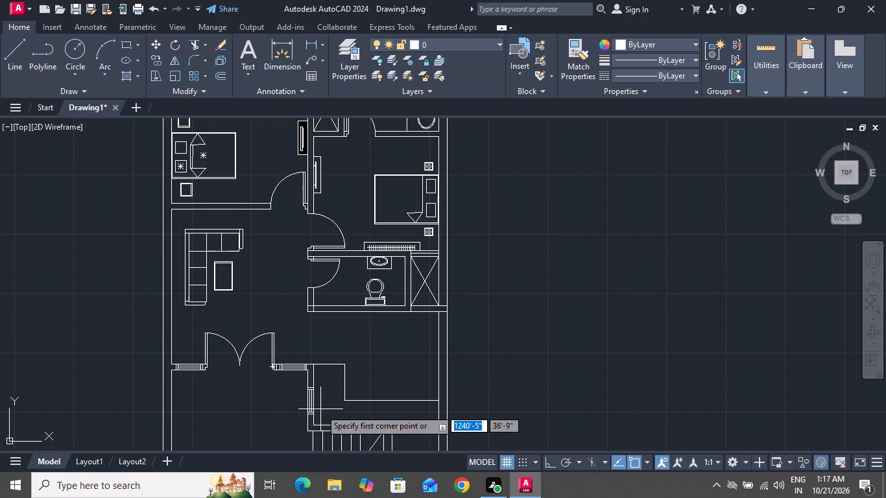
pyautogui.keyDown('ctrl'); pyautogui.scroll(2, 320, 409); pyautogui.keyUp('ctrl')
pyautogui.keyDown('ctrl'); pyautogui.scroll(-3, 320, 409); pyautogui.keyUp('ctrl')
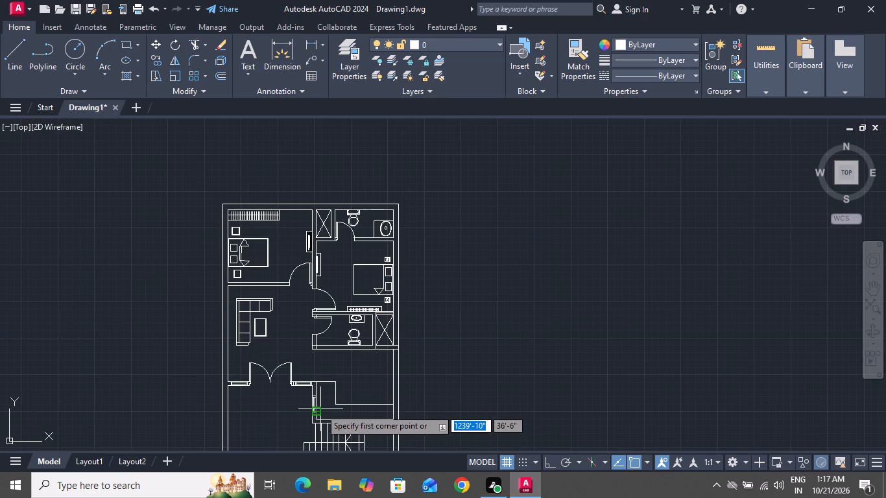
pyautogui.keyDown('ctrl'); pyautogui.scroll(4, 371, 410); pyautogui.keyUp('ctrl')
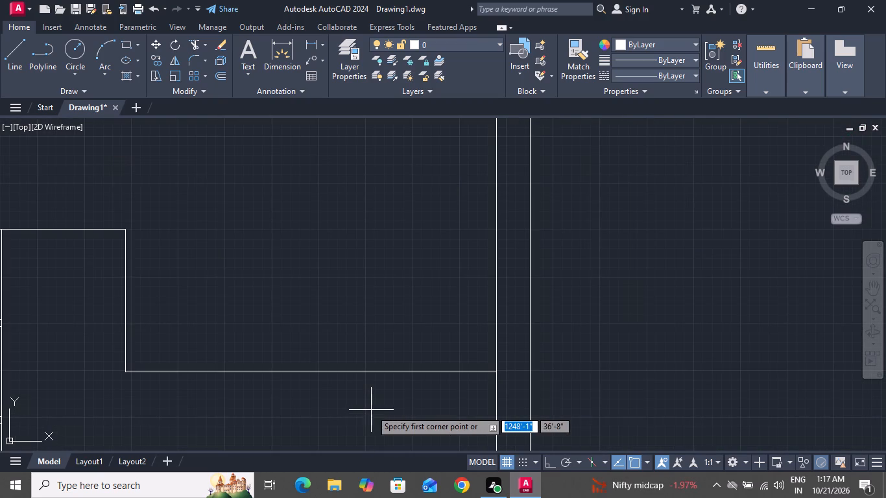
pyautogui.keyDown('ctrl'); pyautogui.scroll(-2, 371, 410); pyautogui.keyUp('ctrl')
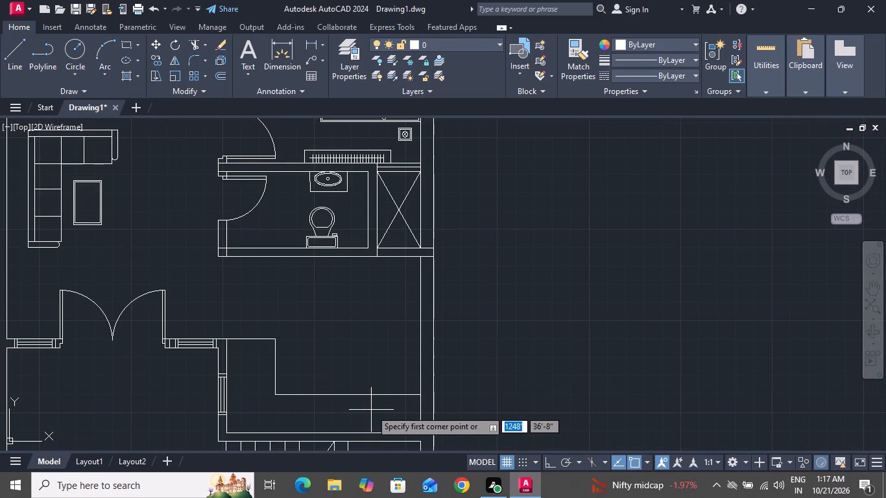
pyautogui.click(371, 410)
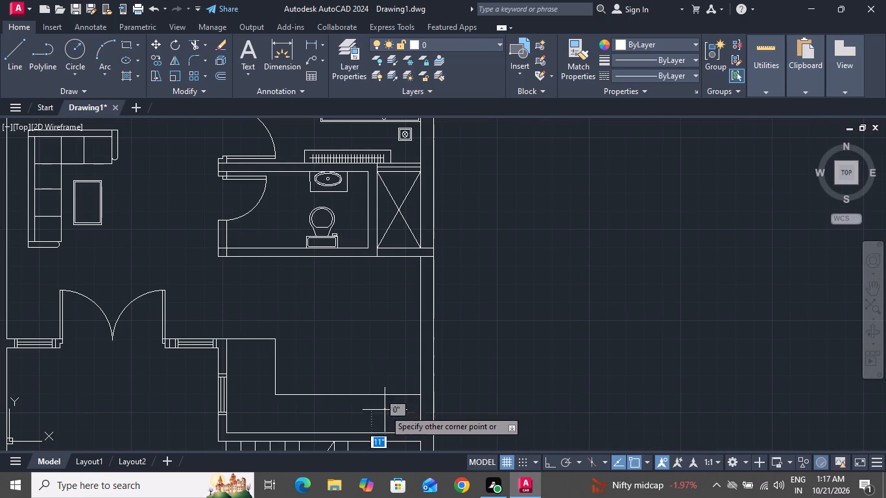
pyautogui.click(333, 428)
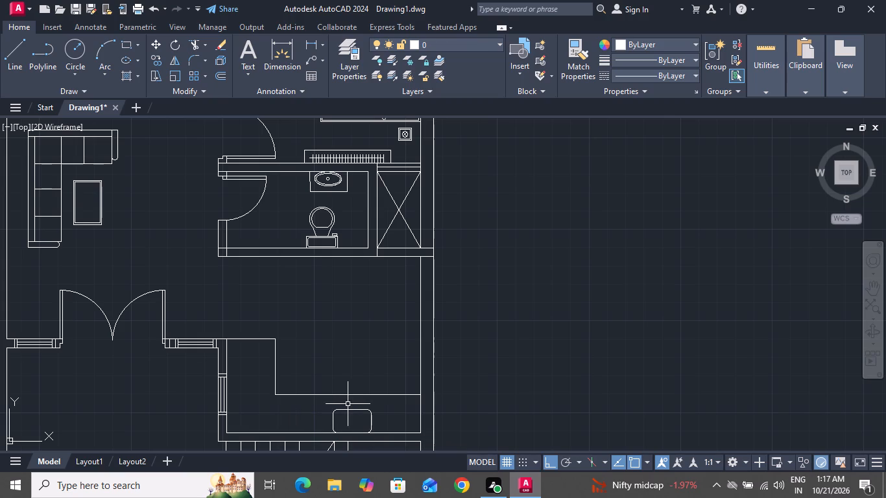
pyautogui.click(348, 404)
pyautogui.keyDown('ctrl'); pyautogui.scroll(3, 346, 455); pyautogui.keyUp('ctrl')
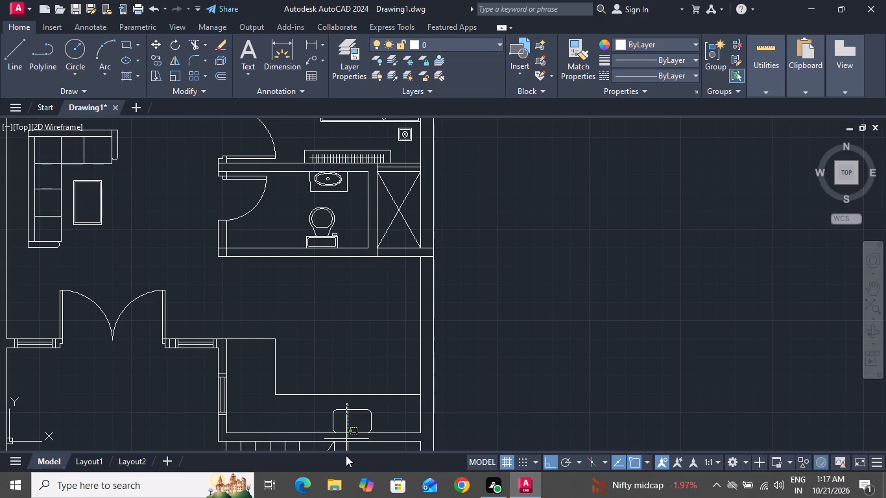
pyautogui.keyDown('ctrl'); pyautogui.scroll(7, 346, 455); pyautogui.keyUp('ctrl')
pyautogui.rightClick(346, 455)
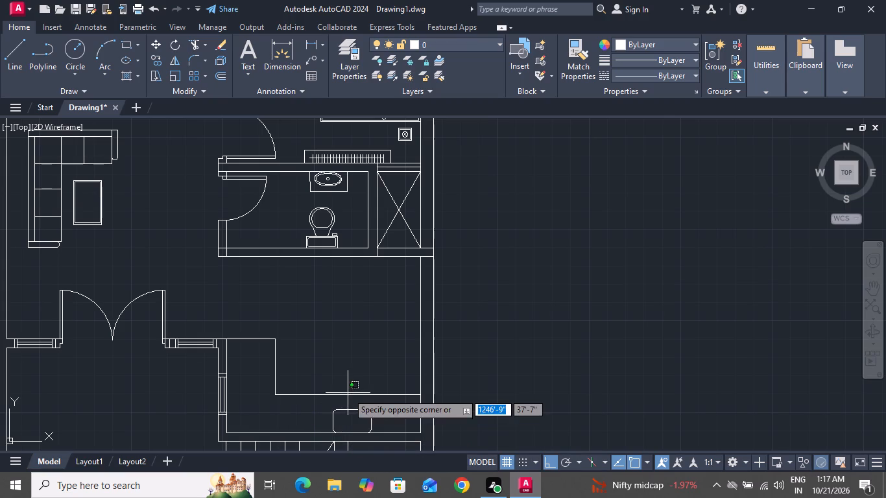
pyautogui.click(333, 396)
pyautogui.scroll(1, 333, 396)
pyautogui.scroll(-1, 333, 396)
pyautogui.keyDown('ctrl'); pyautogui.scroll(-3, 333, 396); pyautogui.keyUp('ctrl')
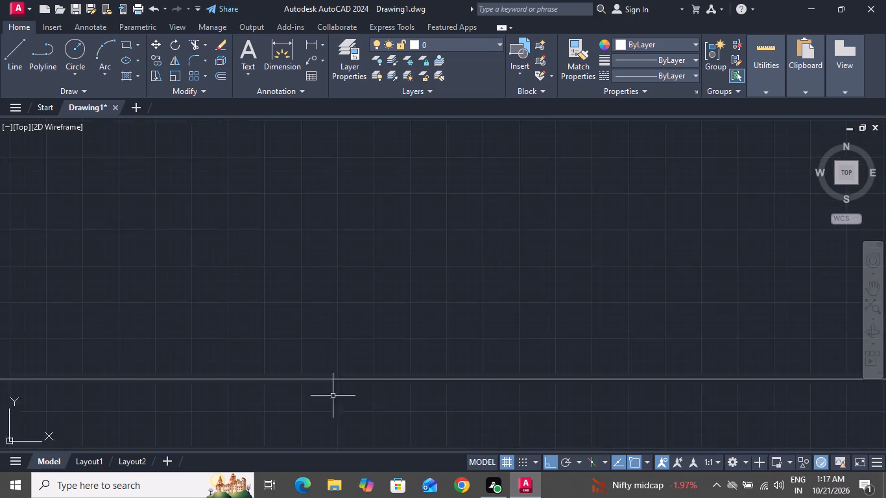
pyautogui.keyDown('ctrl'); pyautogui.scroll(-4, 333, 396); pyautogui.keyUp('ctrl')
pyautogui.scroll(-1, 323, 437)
# Copy the rounded sink rectangle straight up within the counter, from its centre to the midpoint of its top edge.
pyautogui.scroll(1, 323, 437)
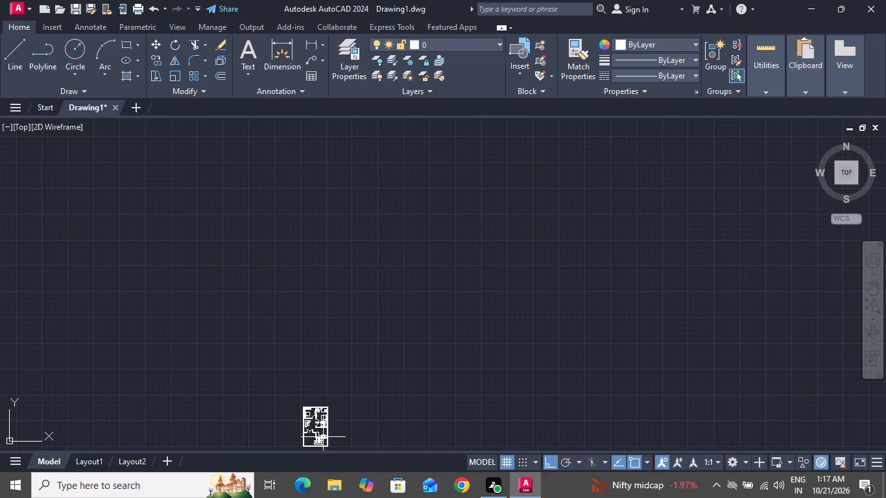
pyautogui.keyDown('ctrl'); pyautogui.scroll(14, 315, 465); pyautogui.keyUp('ctrl')
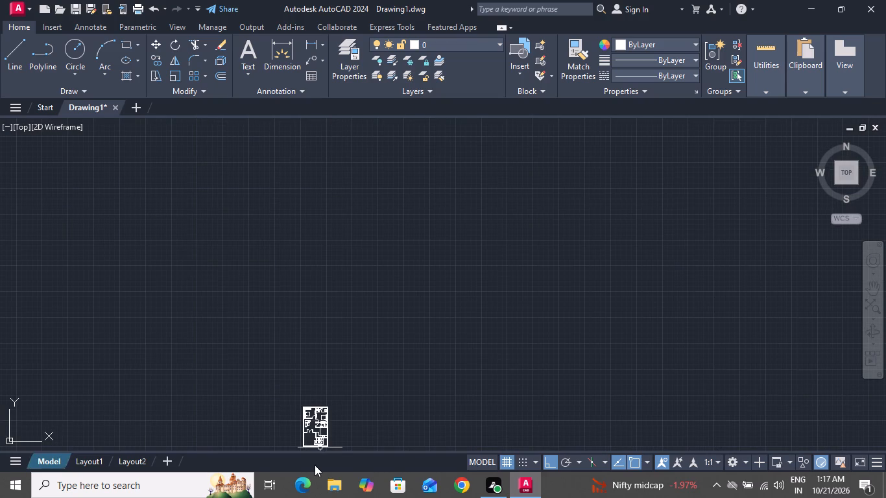
pyautogui.keyDown('ctrl'); pyautogui.scroll(6, 321, 445); pyautogui.keyUp('ctrl')
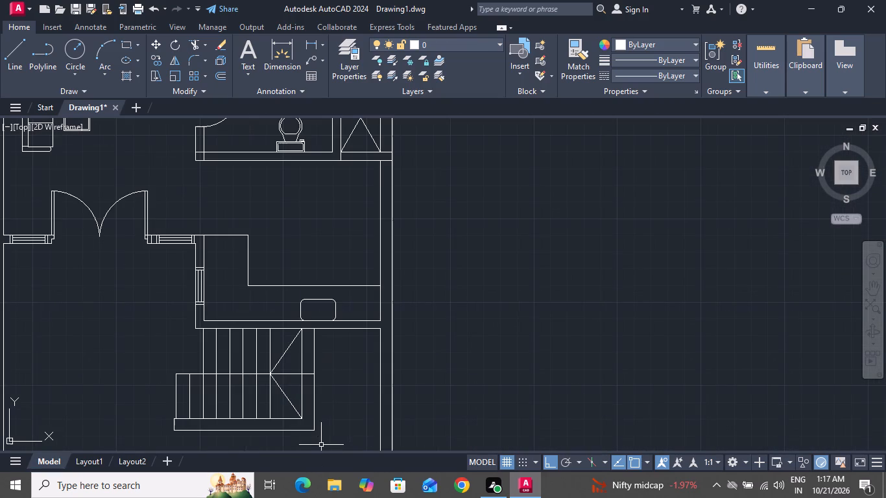
pyautogui.click(330, 300)
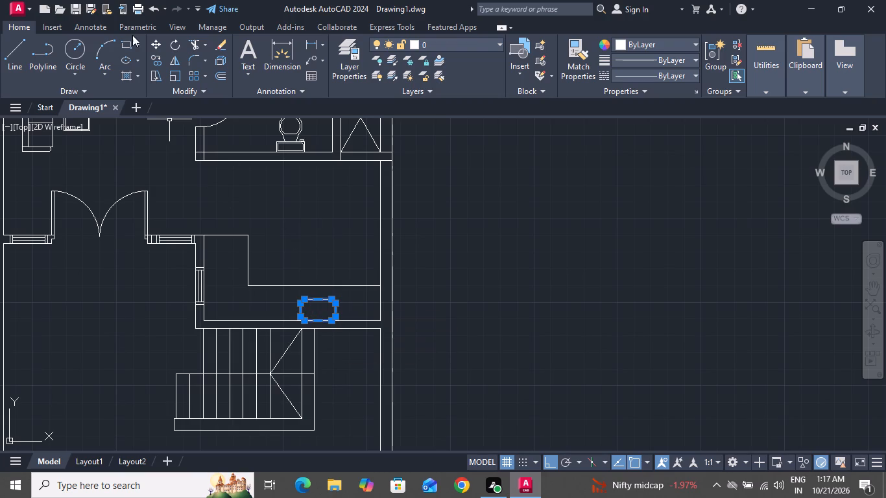
pyautogui.click(158, 63)
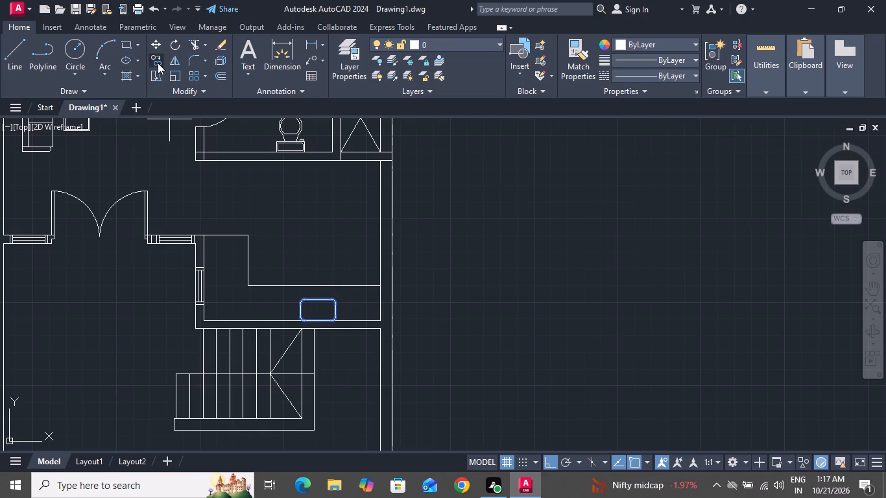
pyautogui.click(317, 311)
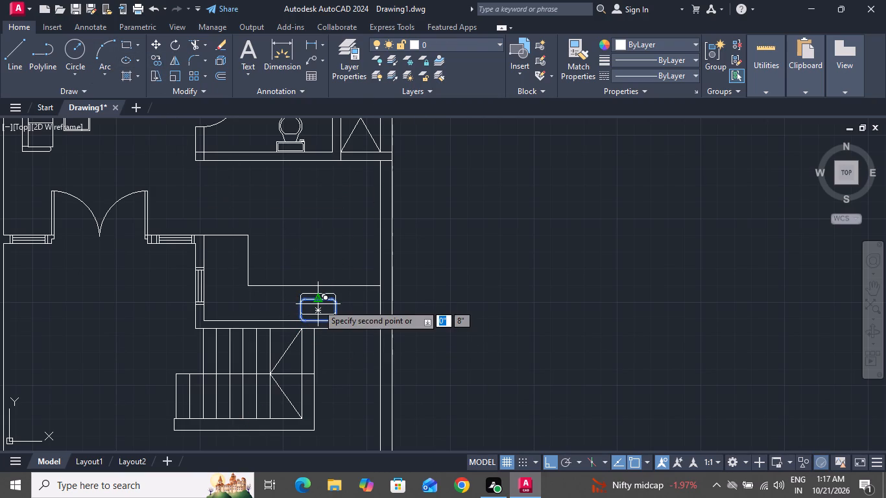
pyautogui.click(318, 304)
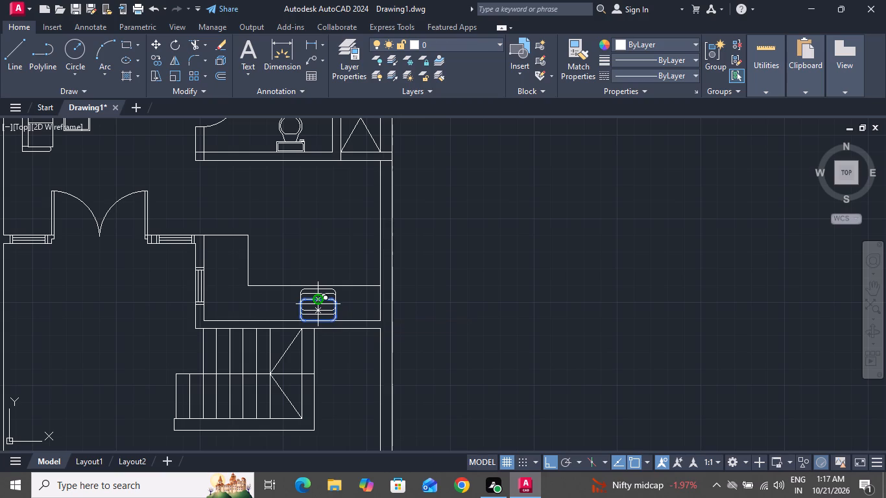
pyautogui.rightClick(318, 304)
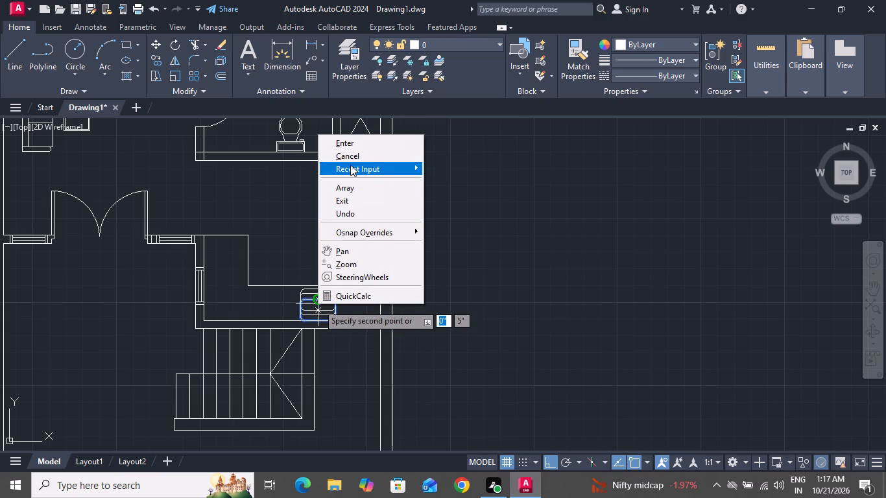
pyautogui.click(355, 157)
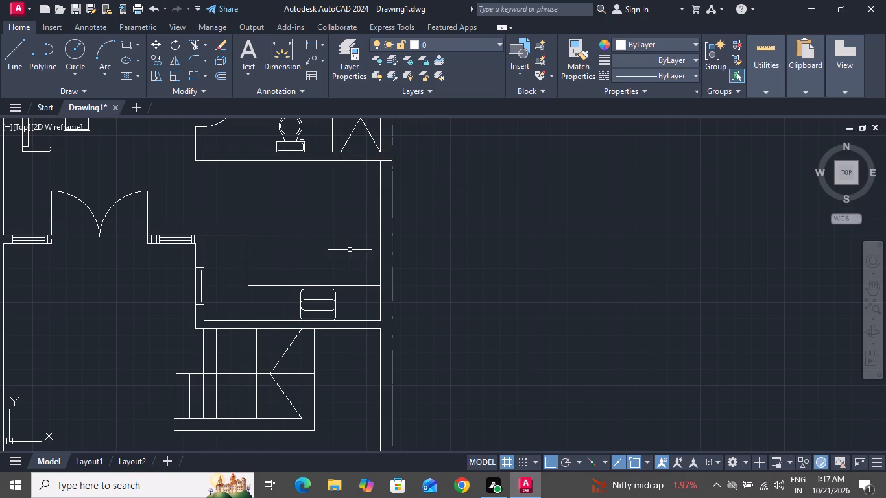
# Delete the original sink rectangle touching the wall line, keeping the upper copy.
pyautogui.click(333, 316)
pyautogui.click(350, 311)
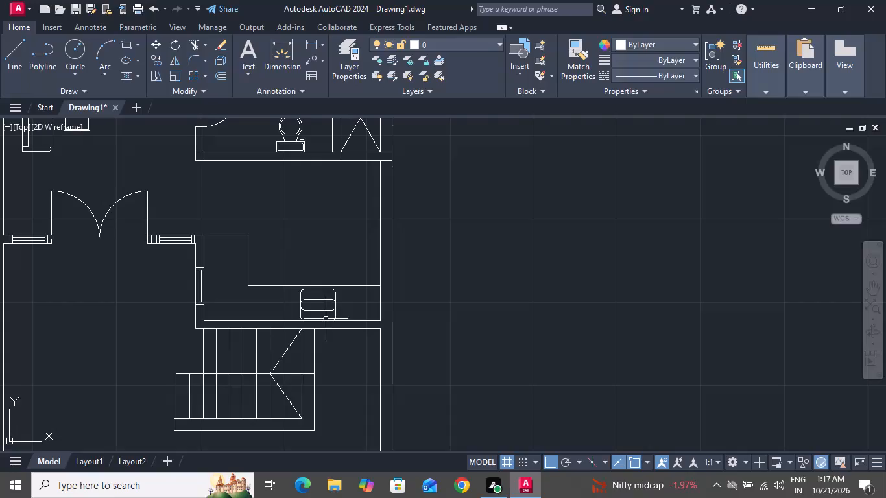
pyautogui.click(335, 316)
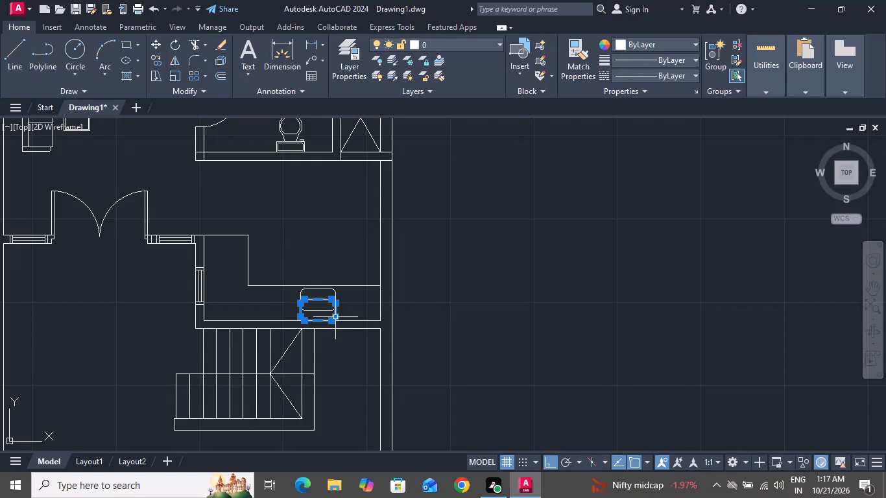
pyautogui.press('Delete')
pyautogui.press('Delete')
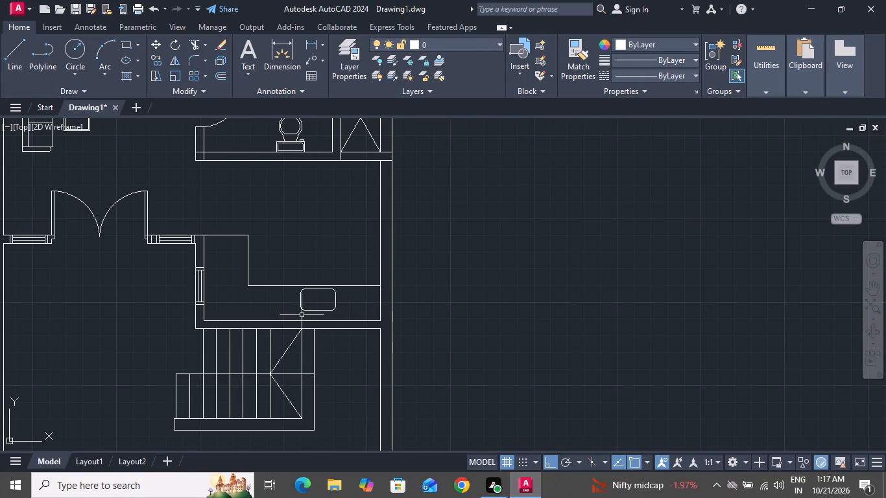
# Offset the rounded sink rectangle 1" inward.
pyautogui.write('o')
pyautogui.press('space')
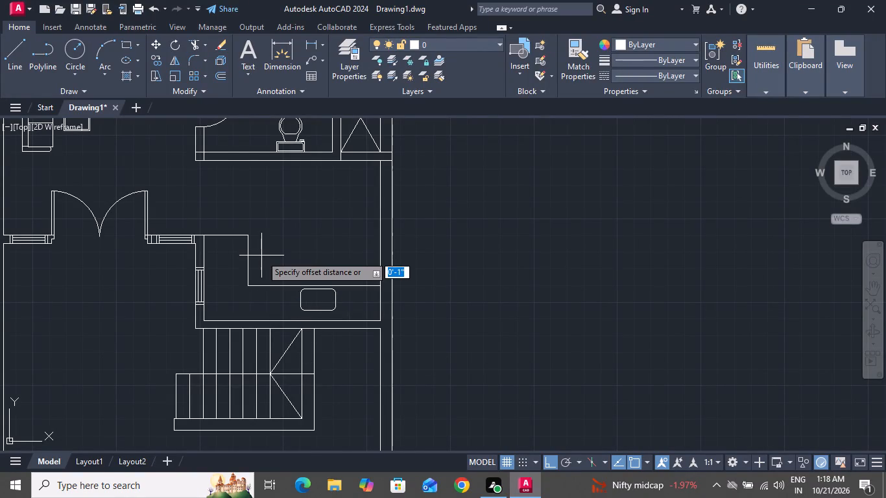
pyautogui.press('1')
pyautogui.hotkey('shift', '"')
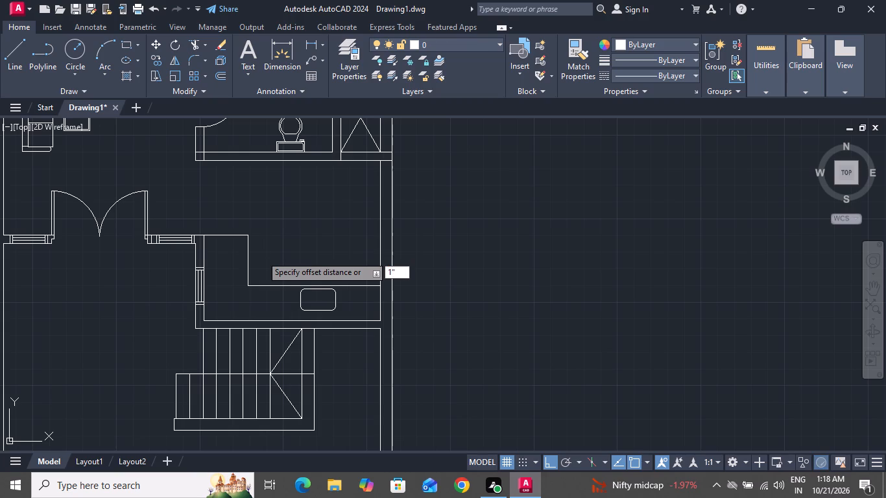
pyautogui.press('Return')
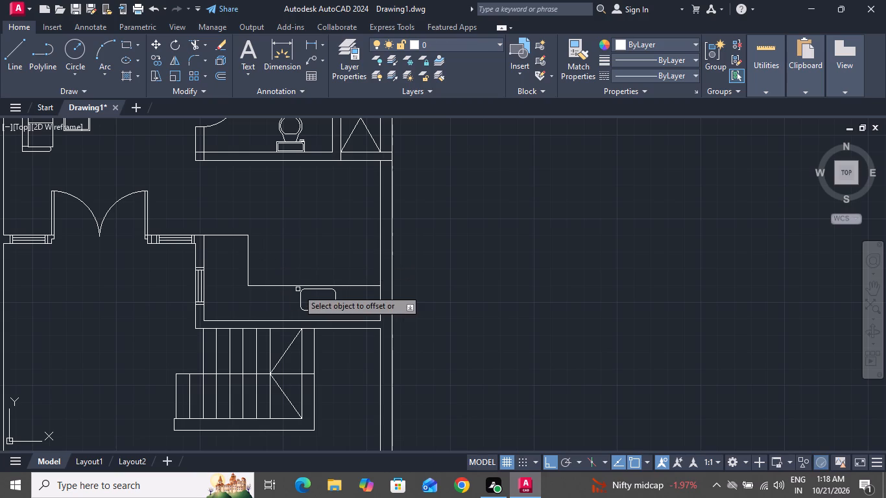
pyautogui.click(300, 292)
pyautogui.doubleClick(300, 292)
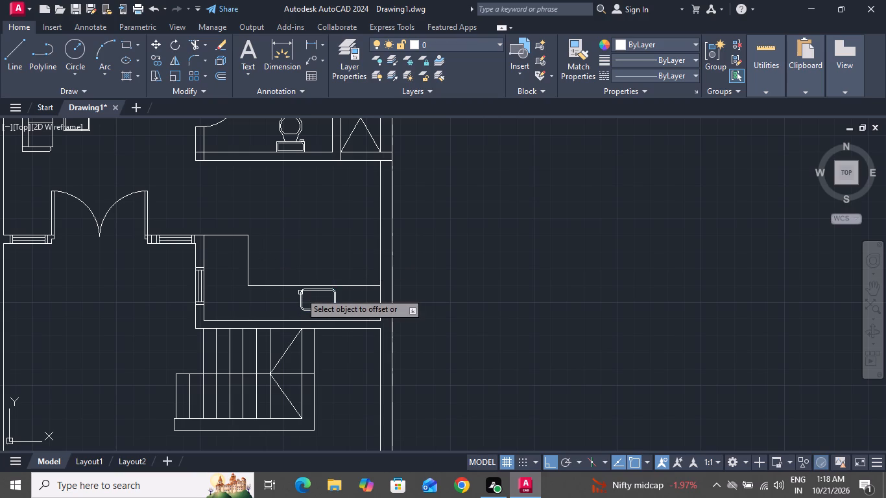
pyautogui.rightClick(300, 292)
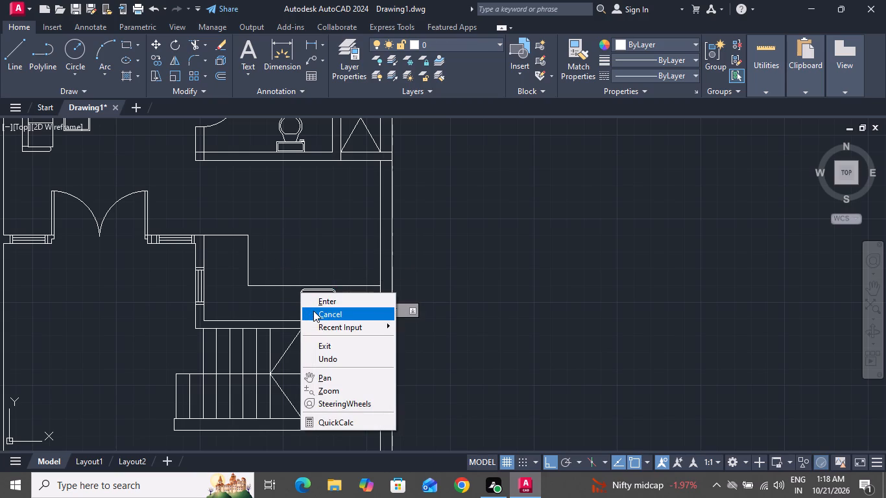
pyautogui.click(313, 311)
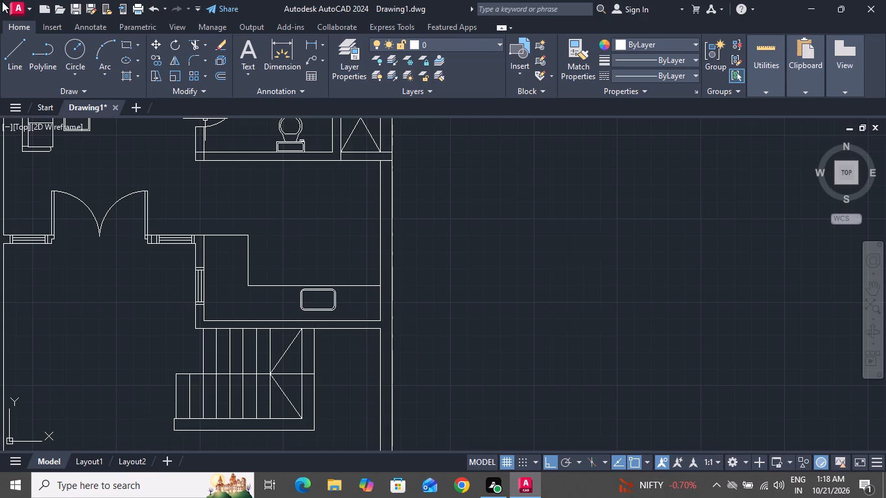
# Draw a small rectangle about 5" by 5" inside the sink, near the inner outline's upper-left corner.
pyautogui.click(121, 40)
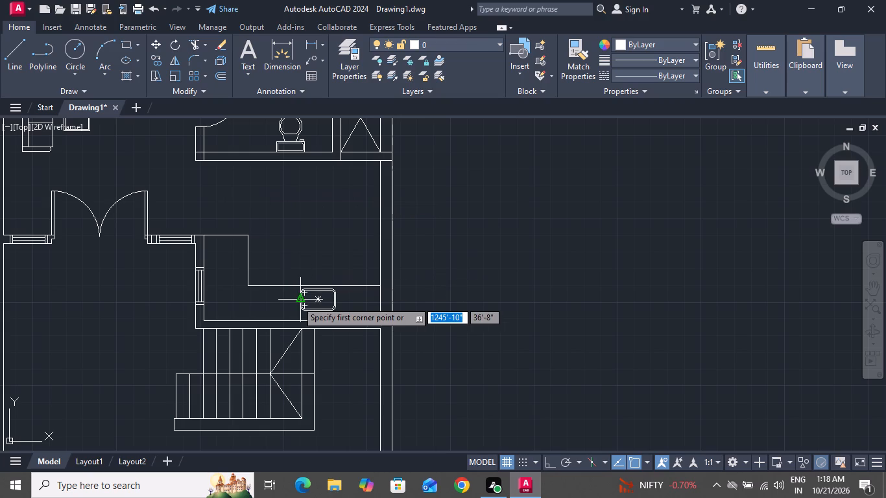
pyautogui.keyDown('ctrl'); pyautogui.scroll(6, 297, 301); pyautogui.keyUp('ctrl')
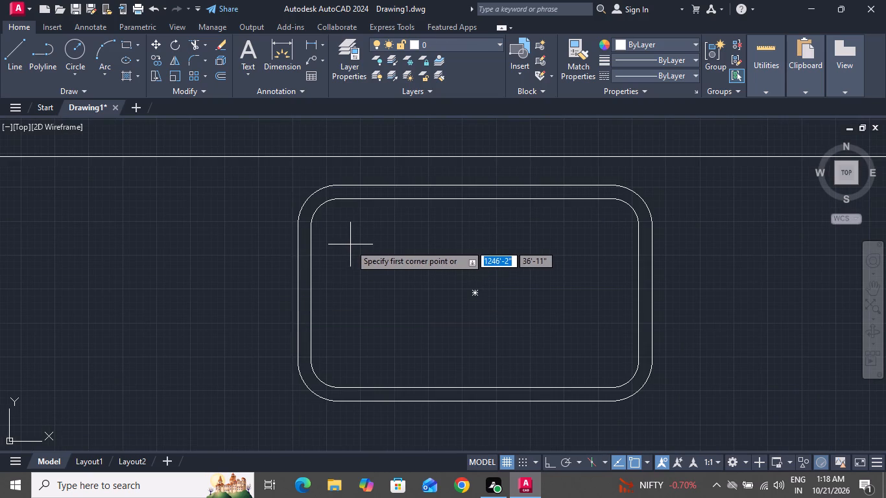
pyautogui.click(344, 246)
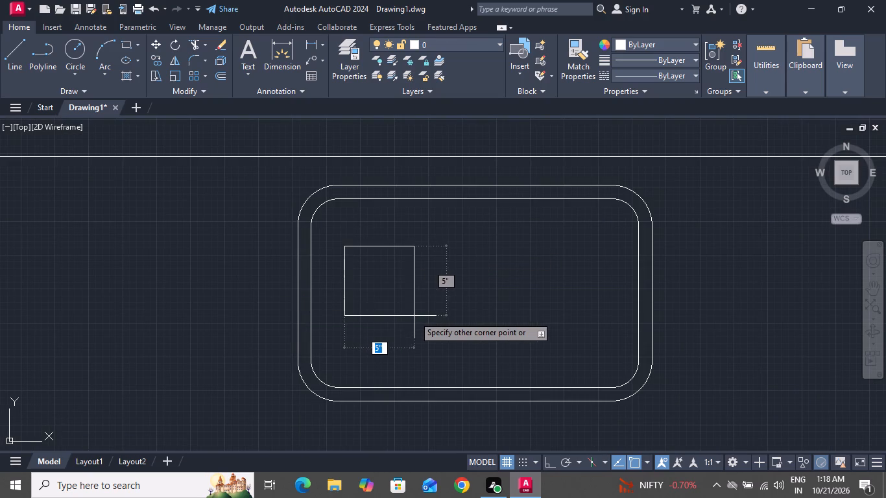
pyautogui.click(420, 316)
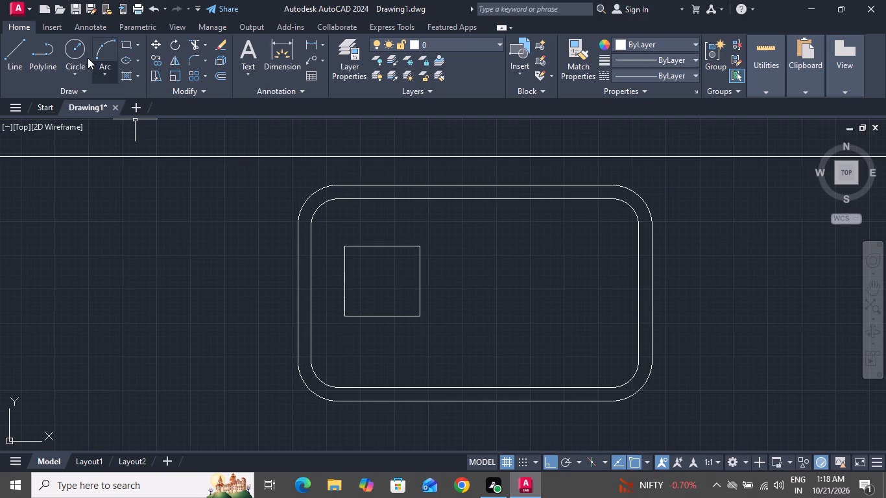
# Draw a circle centred in the small square inside the sink, just over half the square's width in diameter.
pyautogui.click(70, 56)
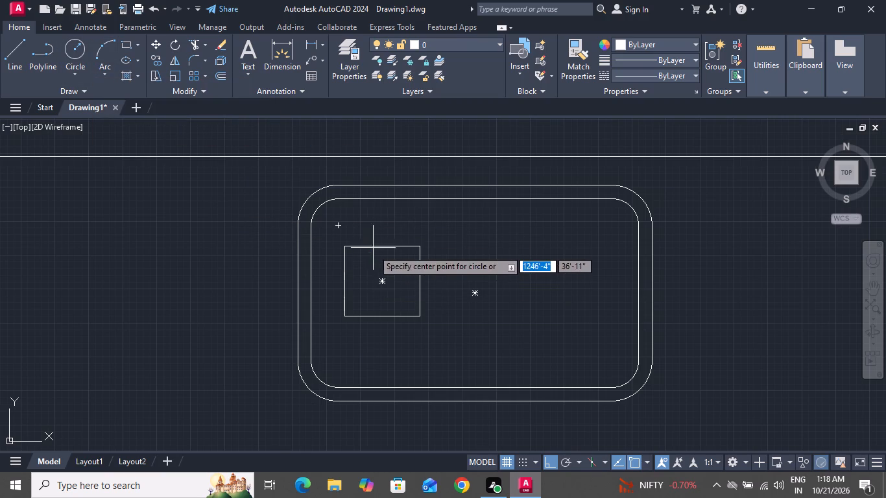
pyautogui.click(380, 281)
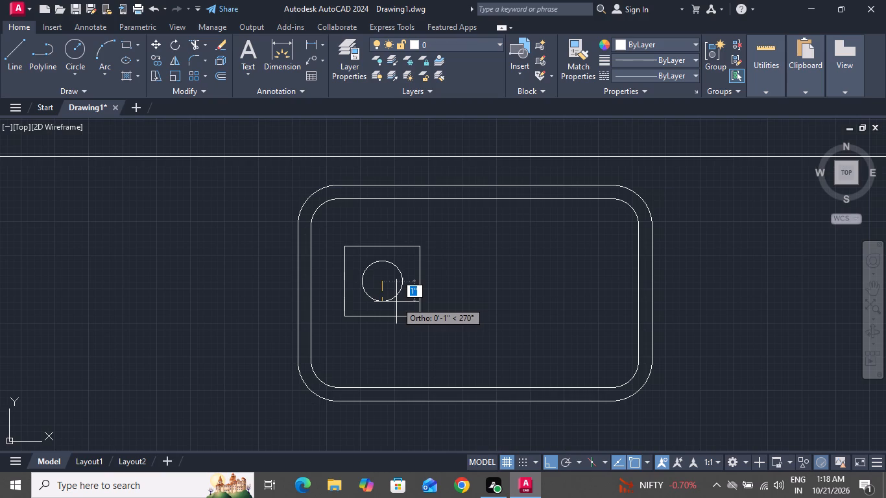
pyautogui.click(400, 303)
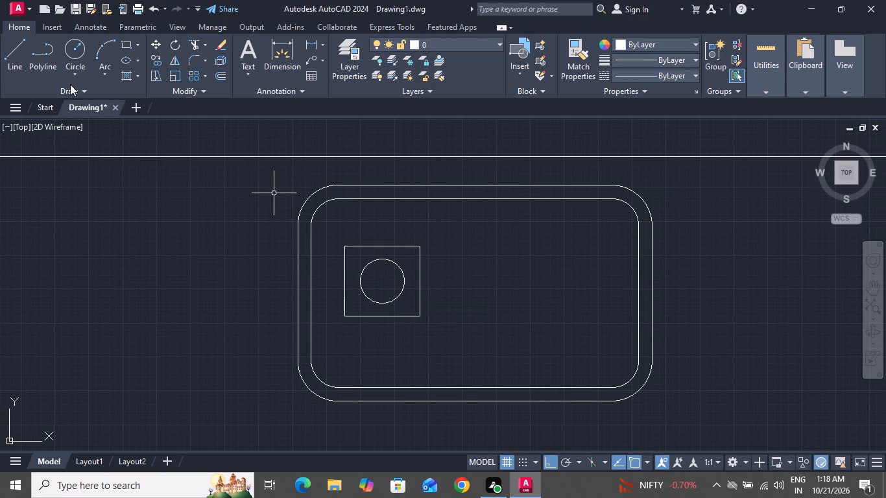
# Draw a diagonal line from the circle's edge to the small square's upper-right corner.
pyautogui.click(7, 47)
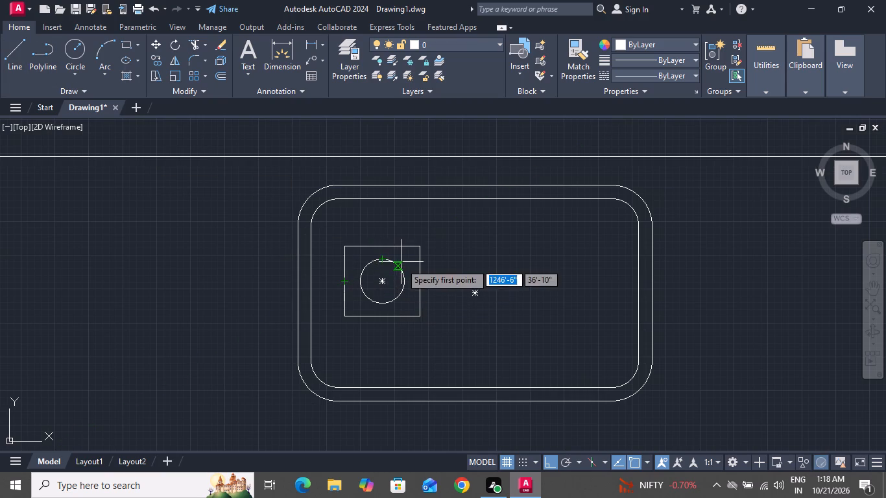
pyautogui.moveTo(397, 267); pyautogui.dragTo(427, 251)
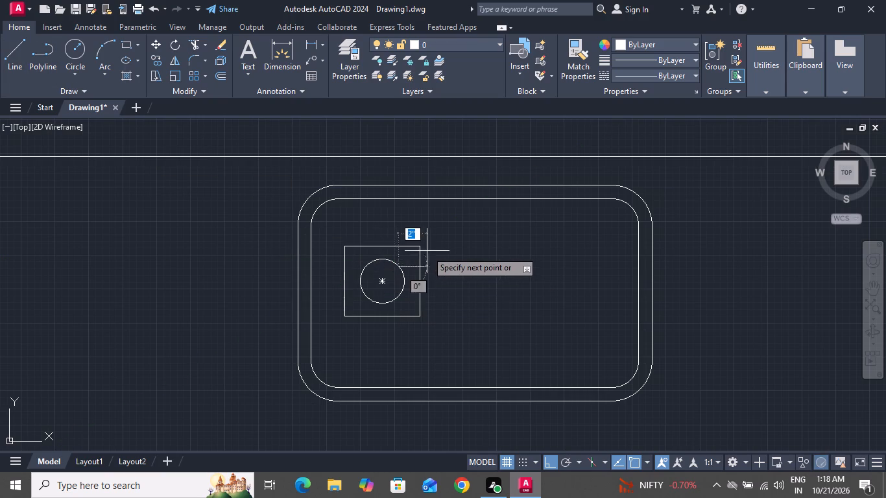
pyautogui.moveTo(427, 251); pyautogui.dragTo(420, 251)
pyautogui.click(420, 251)
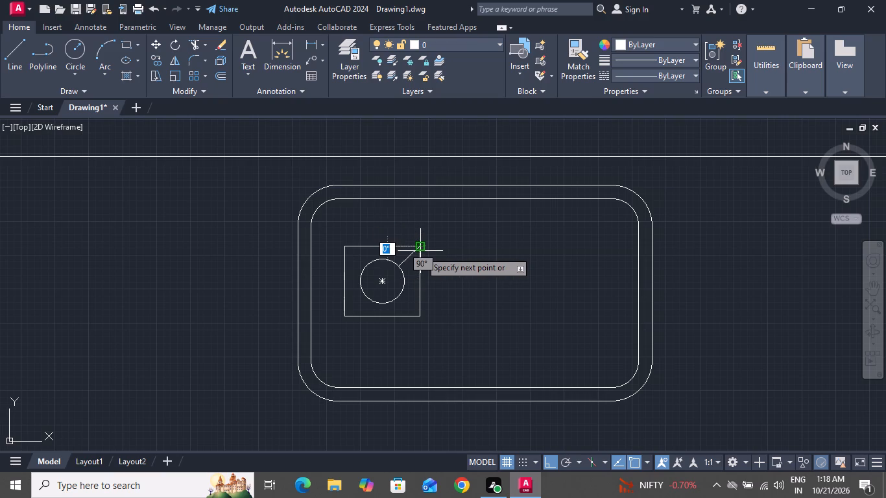
pyautogui.rightClick(420, 251)
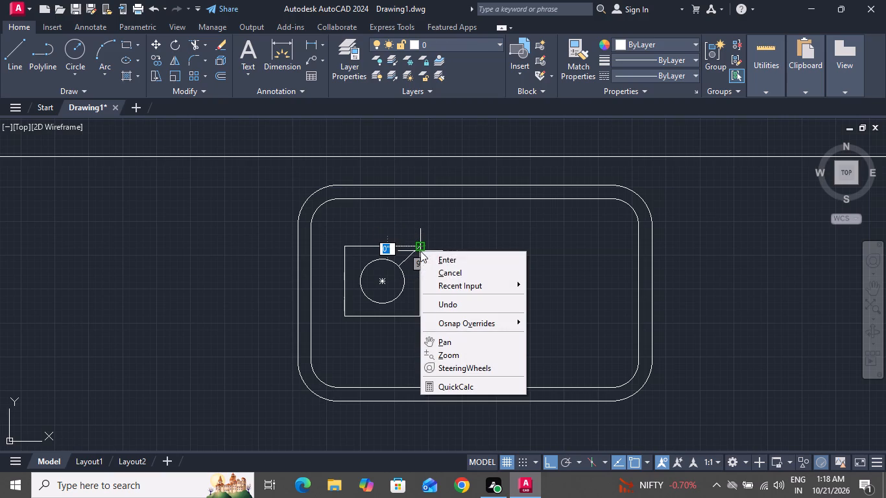
pyautogui.click(437, 270)
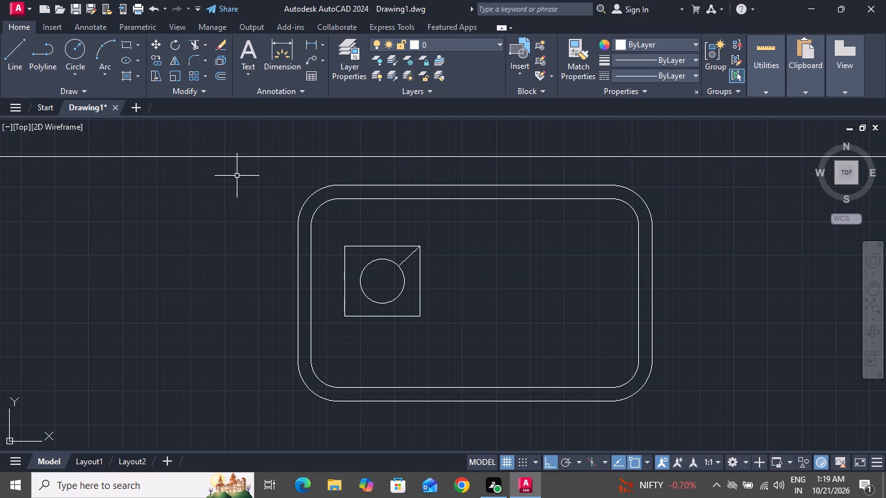
# Draw a diagonal line from the small square's upper-left corner to the circle's edge.
pyautogui.click(14, 41)
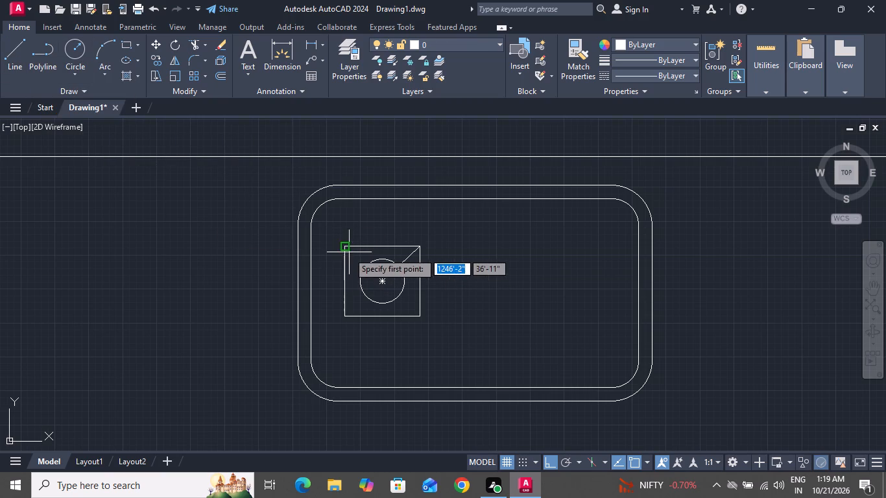
pyautogui.click(345, 249)
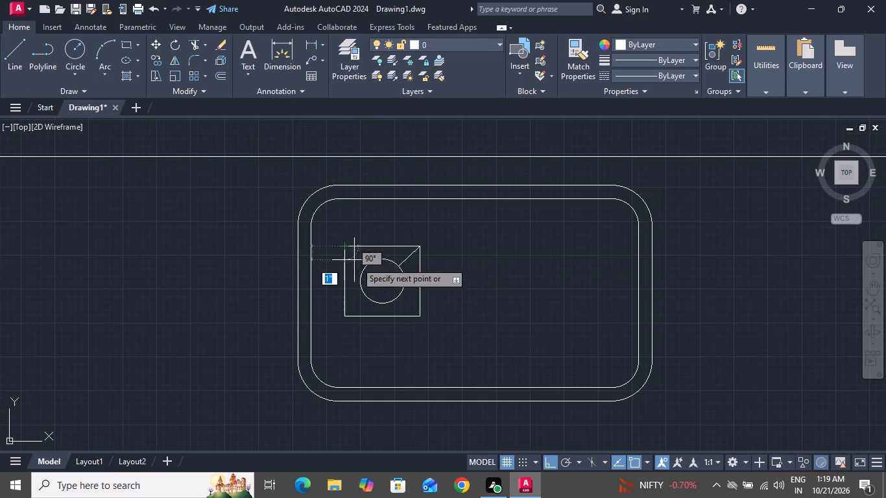
pyautogui.click(366, 271)
pyautogui.click(366, 271)
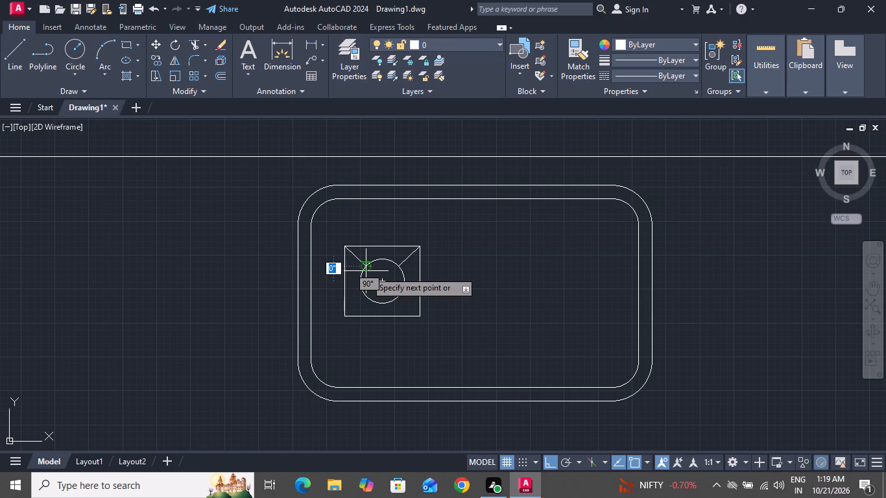
pyautogui.rightClick(366, 271)
pyautogui.click(379, 285)
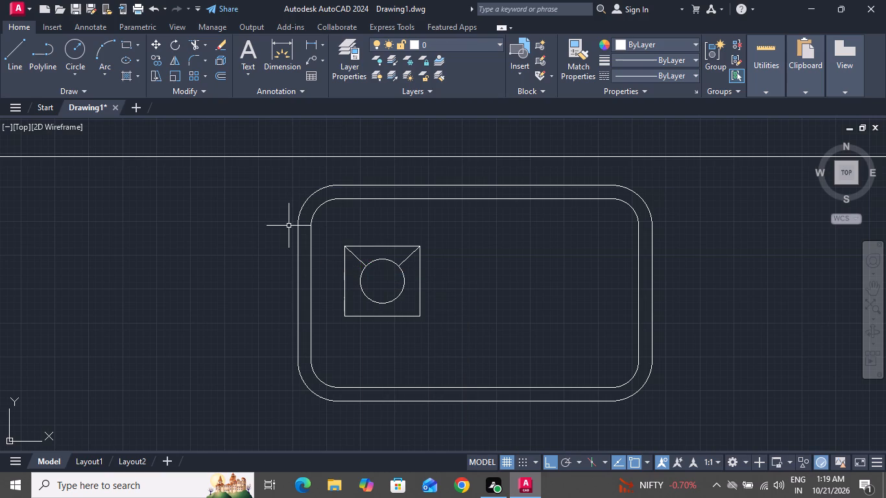
# Draw a diagonal line from the small square's lower-left corner to the circle's edge.
pyautogui.click(13, 56)
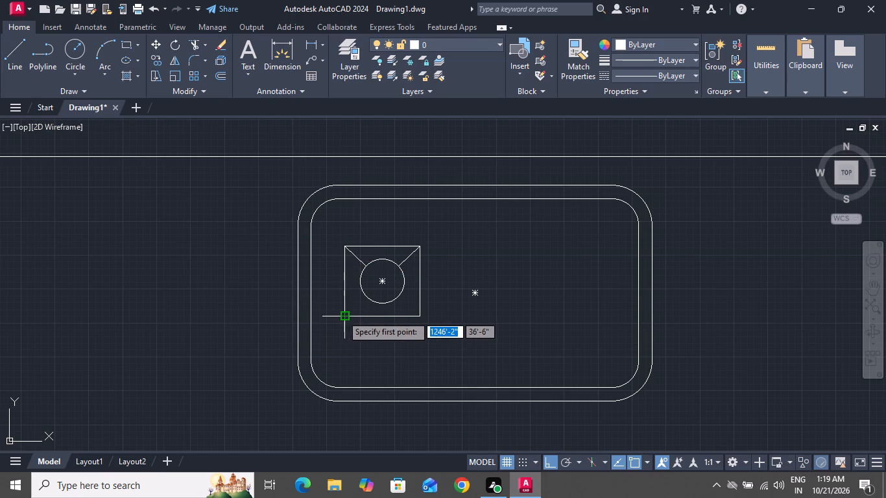
pyautogui.moveTo(342, 315); pyautogui.dragTo(363, 296)
pyautogui.click(363, 296)
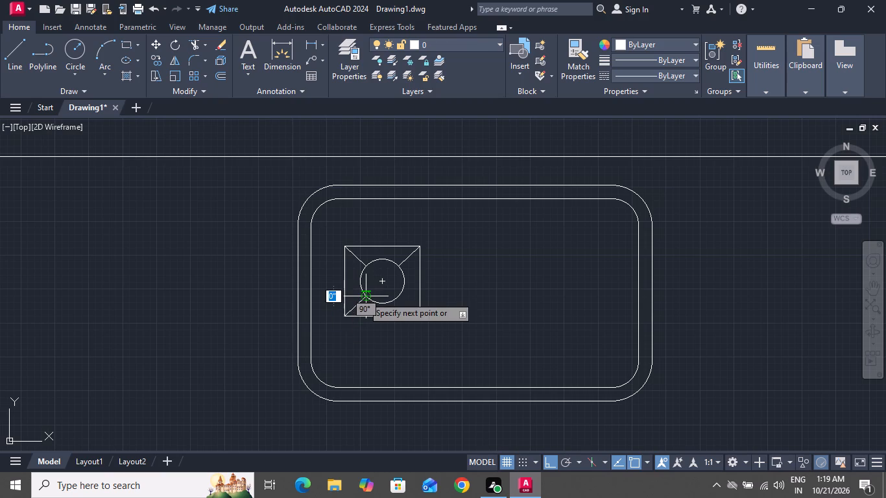
pyautogui.rightClick(363, 296)
pyautogui.click(390, 305)
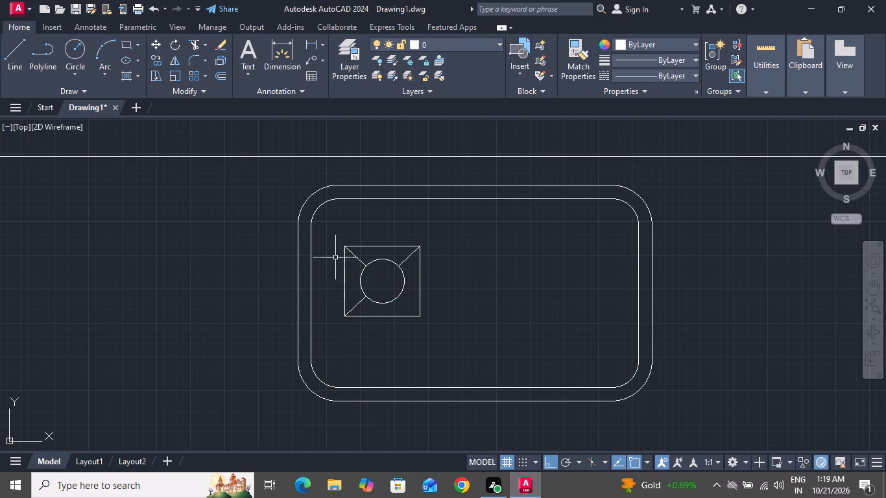
# Draw a diagonal line from the small square's lower-right corner to the circle's edge.
pyautogui.click(9, 58)
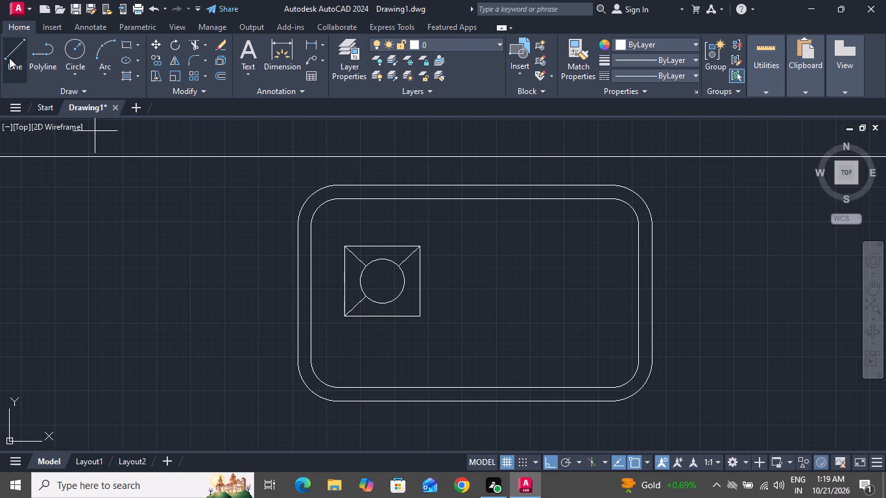
pyautogui.click(422, 314)
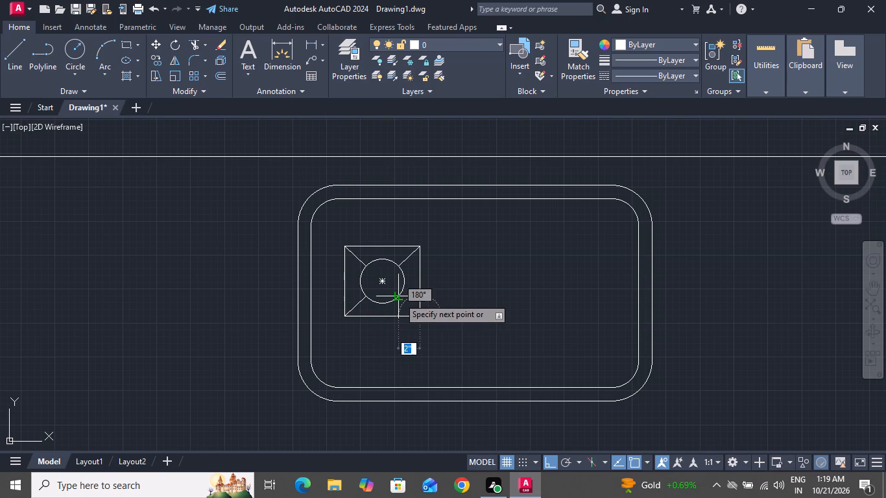
pyautogui.click(399, 297)
pyautogui.rightClick(399, 297)
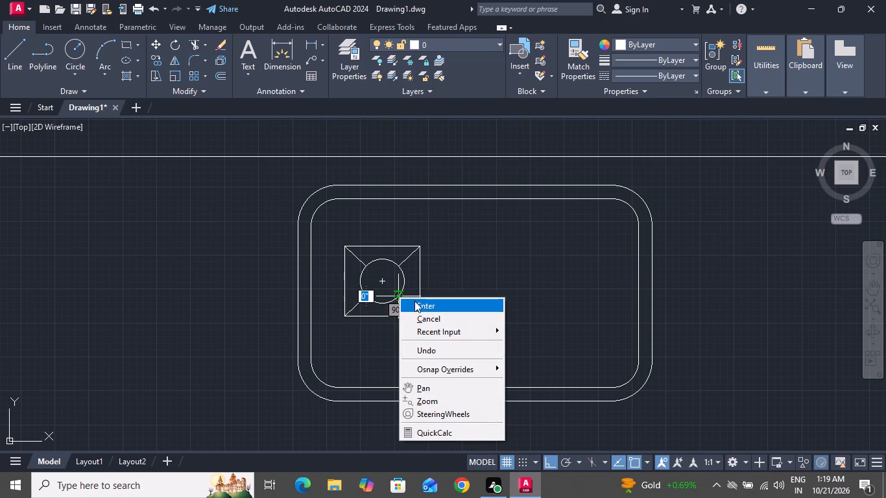
pyautogui.click(422, 312)
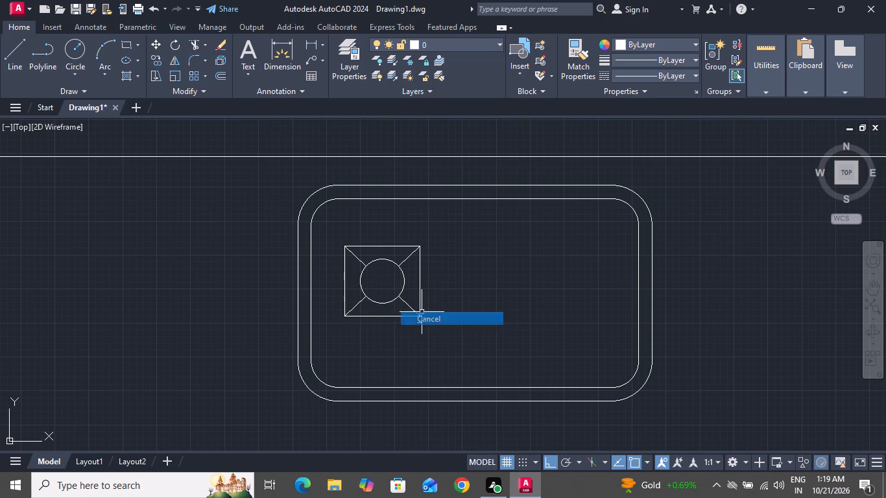
# Copy the small square with its circle and diagonals about 1'-1" horizontally to the right inside the rounded outline.
pyautogui.click(440, 237)
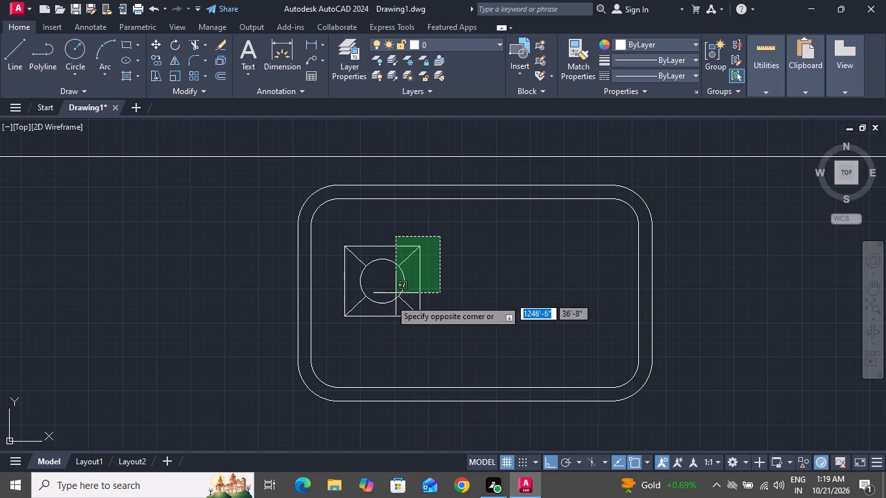
pyautogui.click(341, 333)
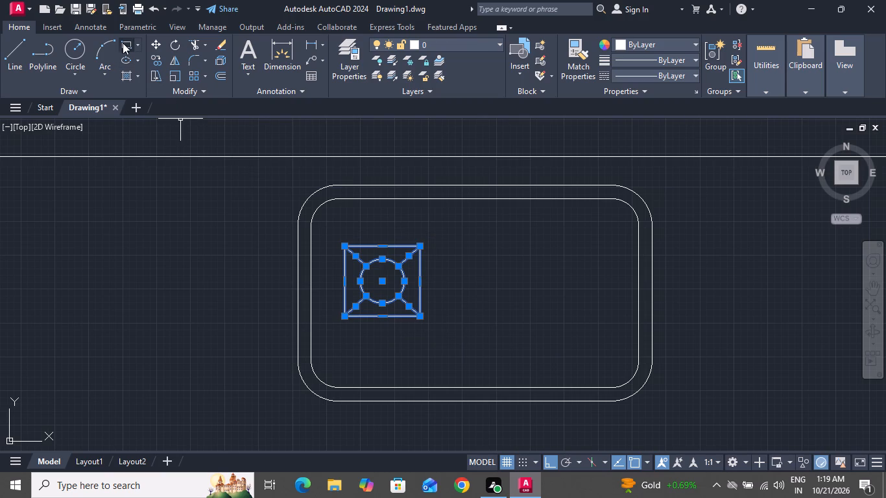
pyautogui.click(159, 61)
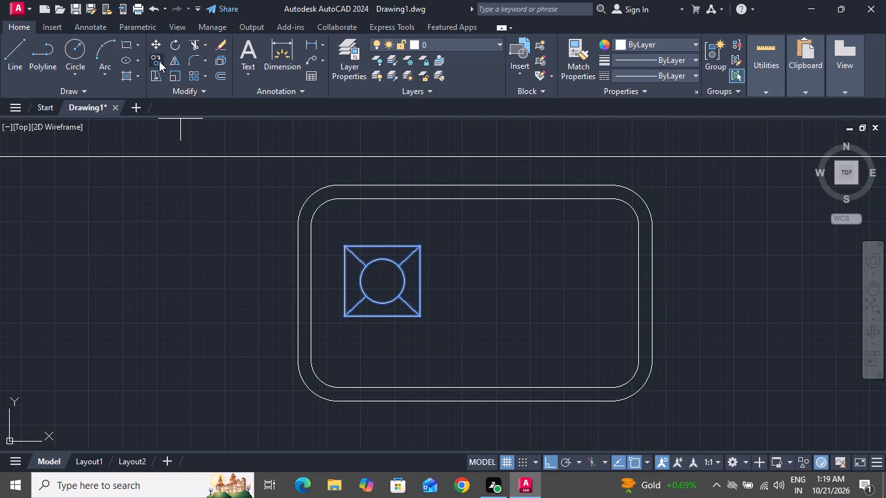
pyautogui.click(378, 278)
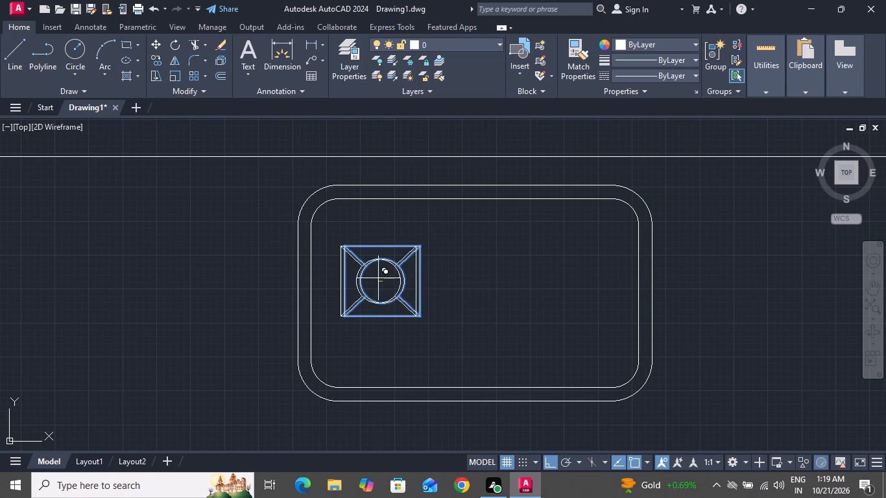
pyautogui.click(554, 282)
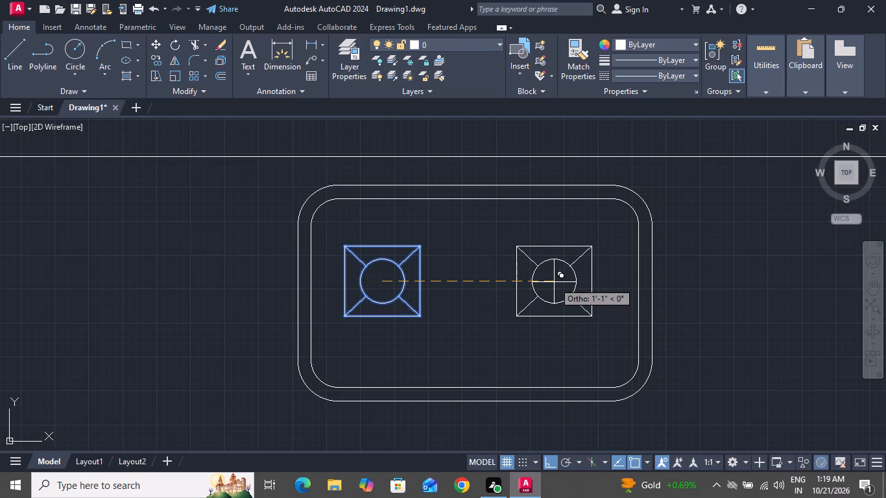
pyautogui.rightClick(554, 282)
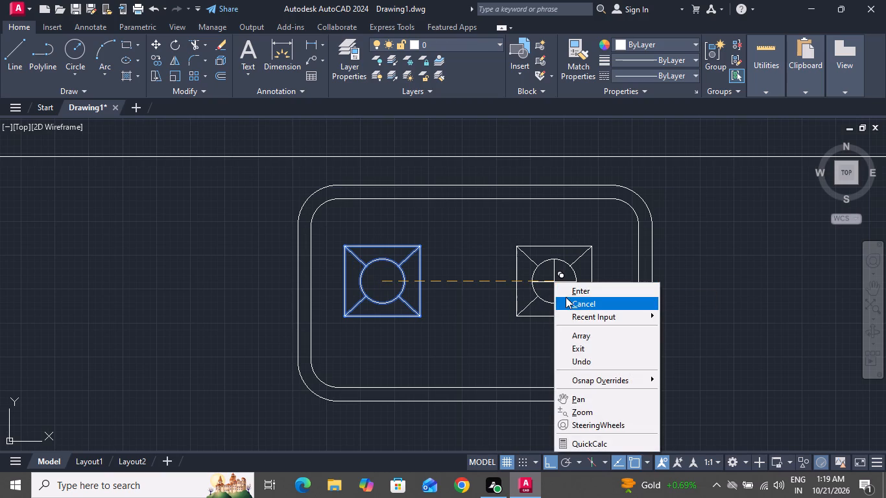
pyautogui.click(568, 302)
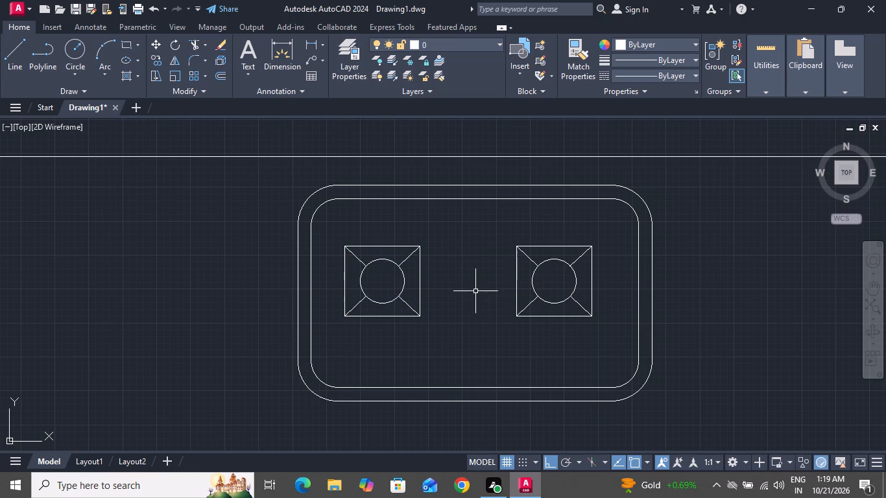
# Draw a tall rounded rectangle near the upper end of the kitchen counter's left leg.
pyautogui.keyDown('ctrl'); pyautogui.scroll(1, 429, 292); pyautogui.keyUp('ctrl')
pyautogui.keyDown('ctrl'); pyautogui.scroll(-5, 429, 292); pyautogui.keyUp('ctrl')
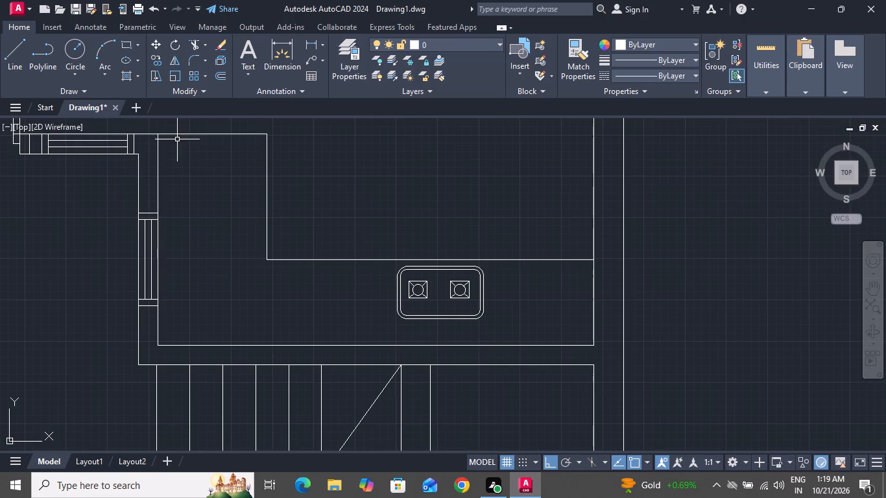
pyautogui.click(130, 43)
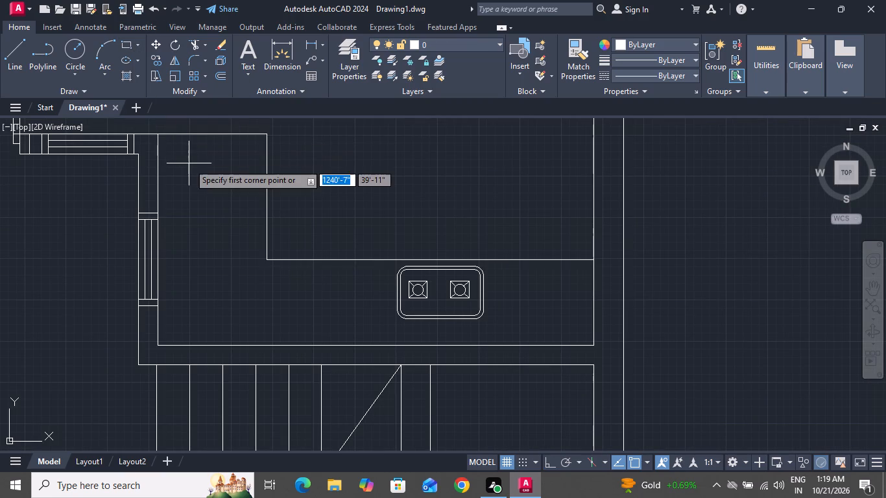
pyautogui.click(174, 155)
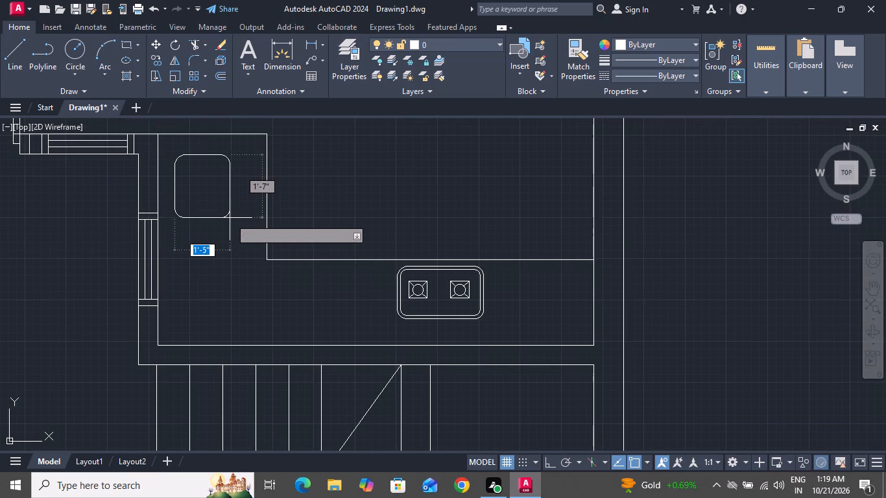
pyautogui.click(218, 232)
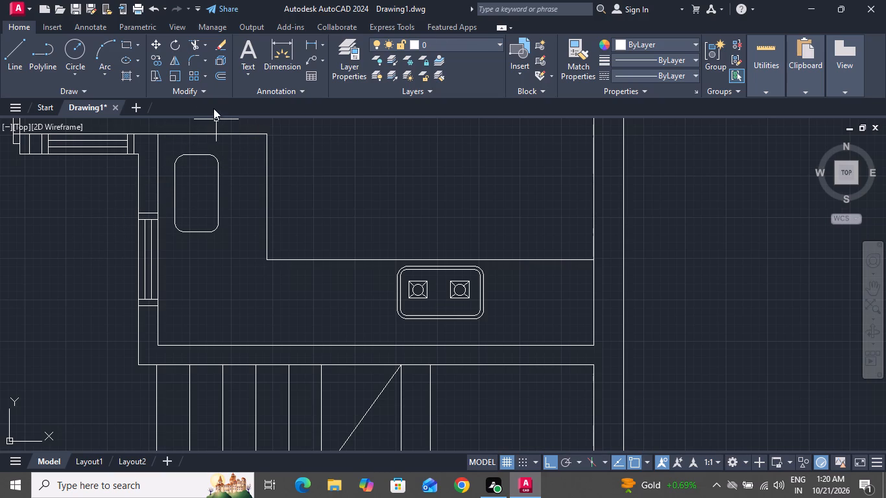
# Draw a rounded rectangle about 9" wide by 7" high inside the upper part of the tall rounded outline.
pyautogui.click(130, 40)
pyautogui.keyDown('ctrl'); pyautogui.scroll(2, 189, 161); pyautogui.keyUp('ctrl')
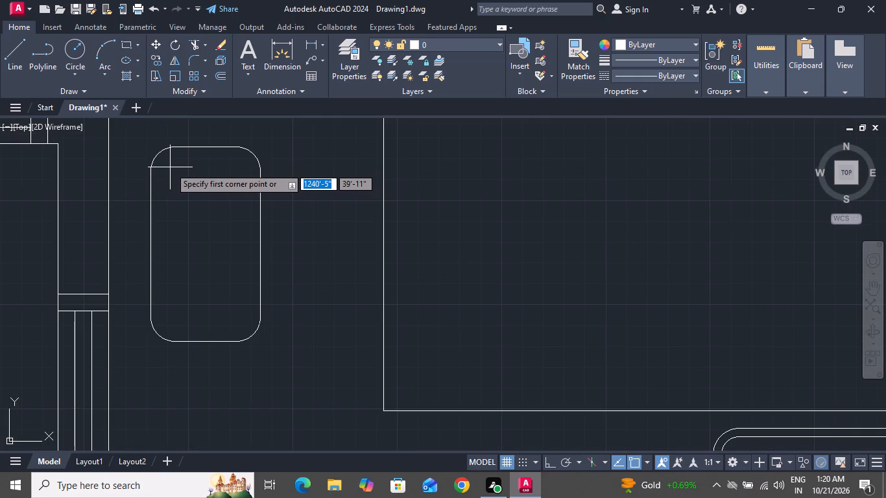
pyautogui.click(170, 167)
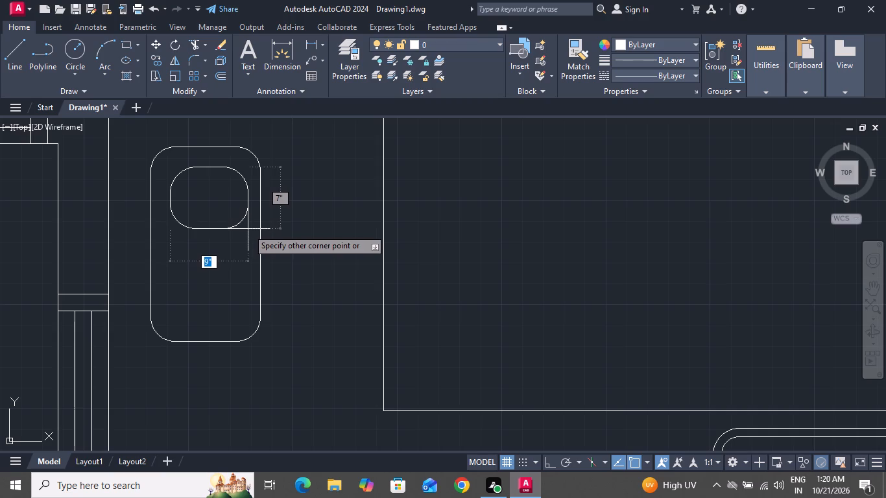
pyautogui.click(248, 231)
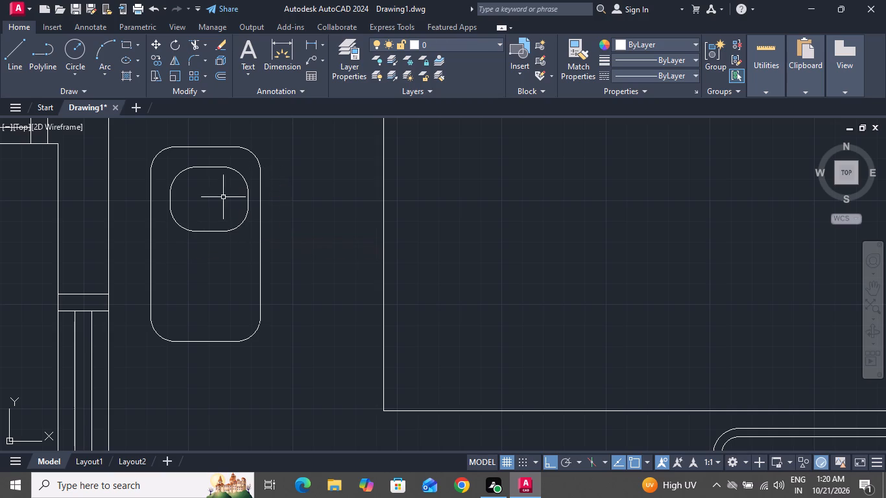
# Draw a narrow vertical rectangle about 1" by 11" below the inner rounded rectangle, near the tall outline's left side.
pyautogui.click(124, 43)
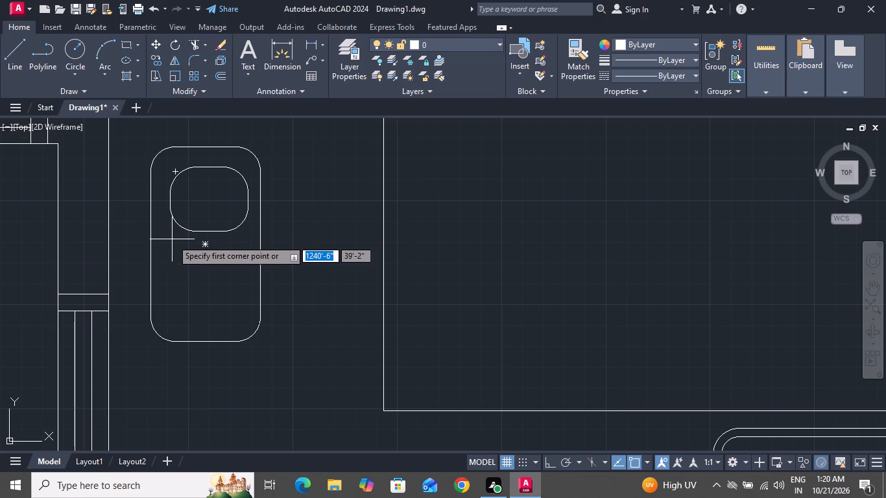
pyautogui.click(172, 239)
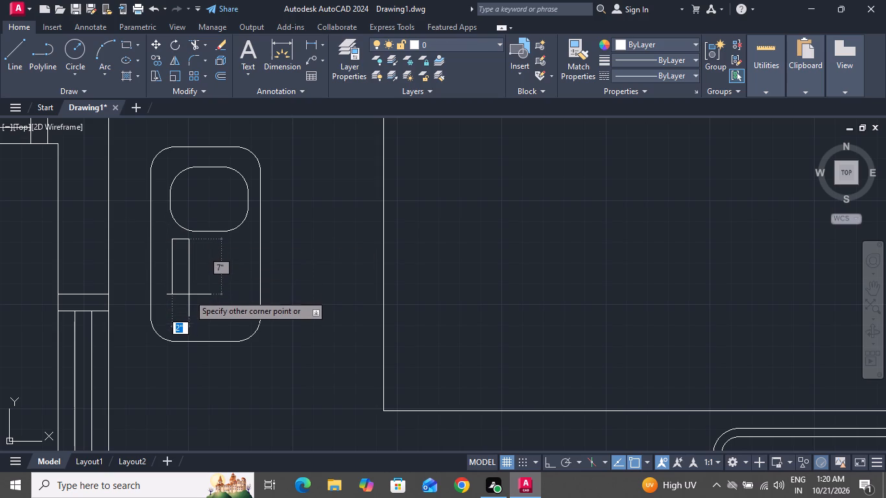
pyautogui.click(181, 333)
# Copy the narrow vertical strip four times side by side at about 1" intervals towards the tall outline's right side.
pyautogui.doubleClick(181, 333)
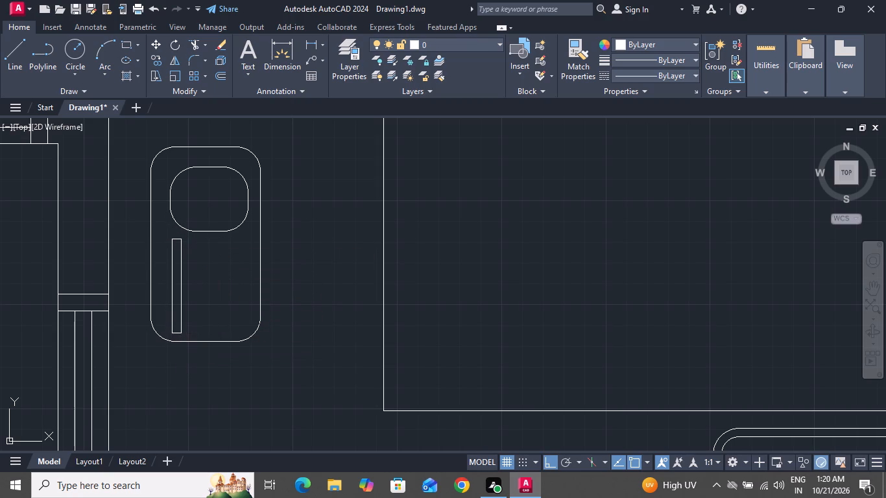
pyautogui.click(156, 57)
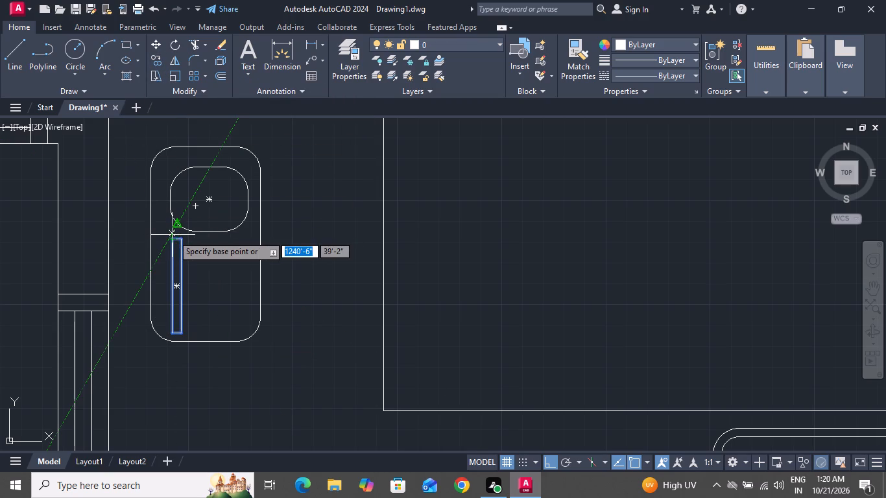
pyautogui.moveTo(173, 235); pyautogui.dragTo(181, 235)
pyautogui.click(181, 235)
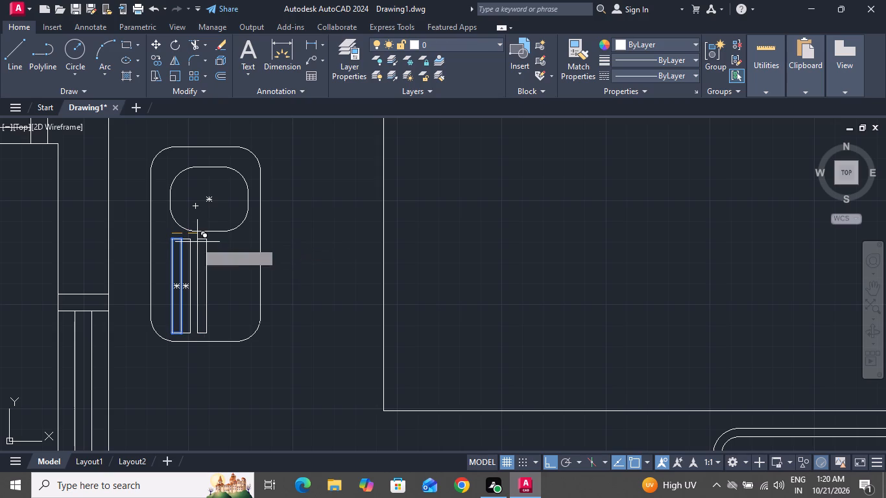
pyautogui.moveTo(191, 241); pyautogui.dragTo(198, 241)
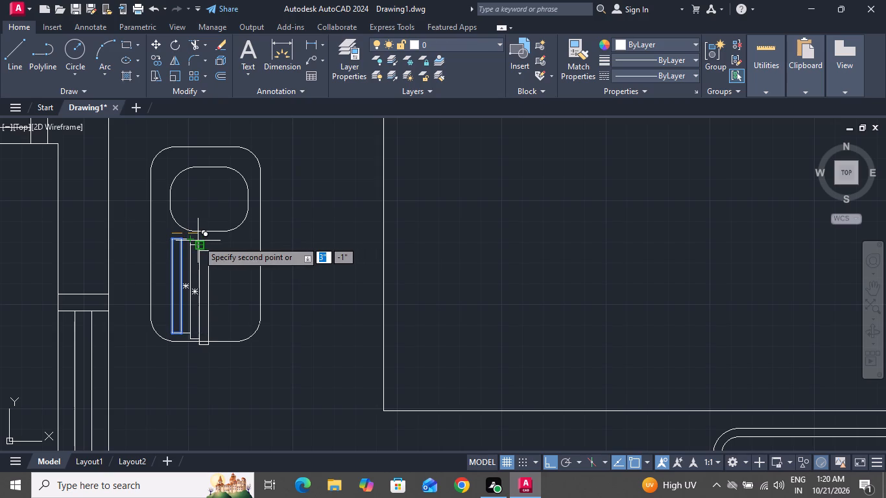
pyautogui.moveTo(198, 241); pyautogui.dragTo(202, 239)
pyautogui.click(202, 239)
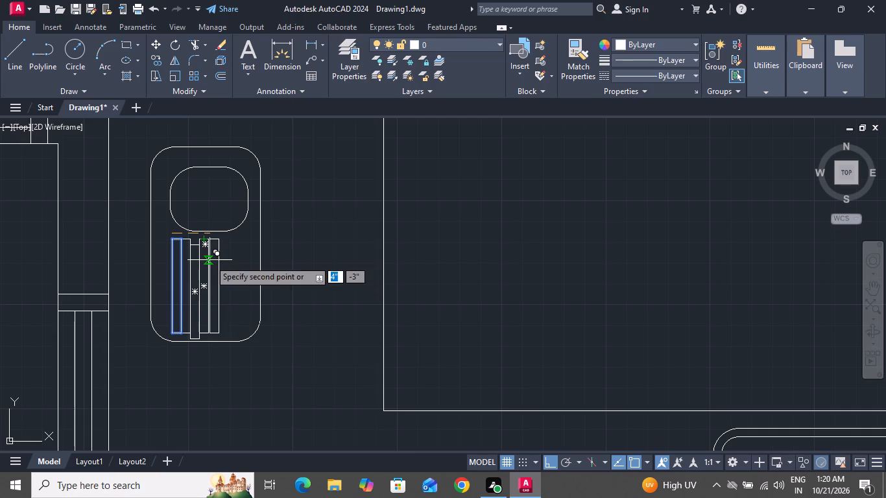
pyautogui.click(210, 260)
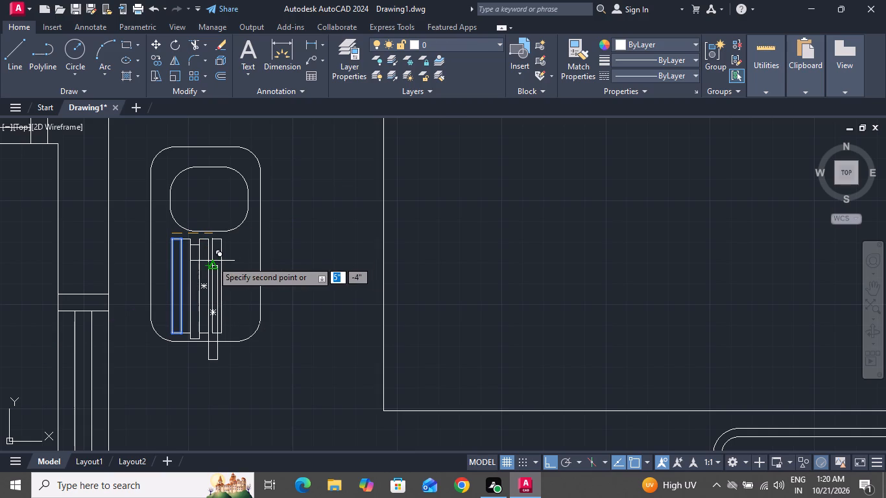
pyautogui.keyDown('ctrl'); pyautogui.scroll(5, 217, 257); pyautogui.keyUp('ctrl')
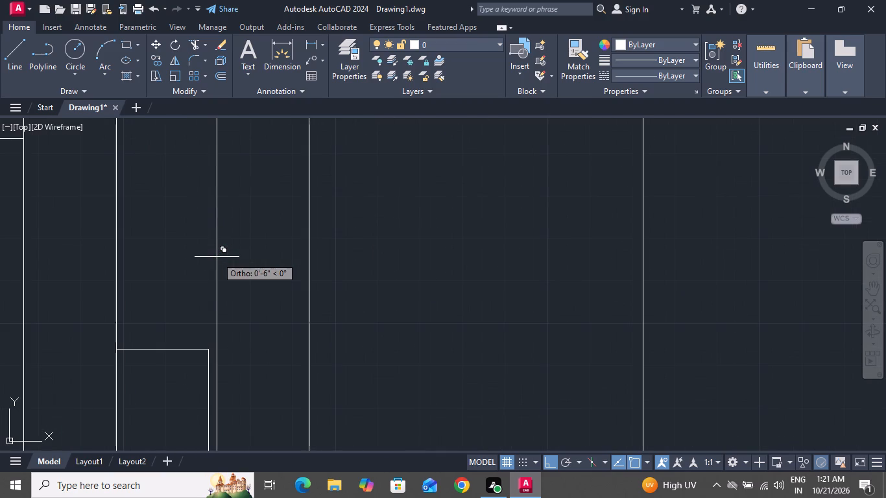
pyautogui.rightClick(217, 257)
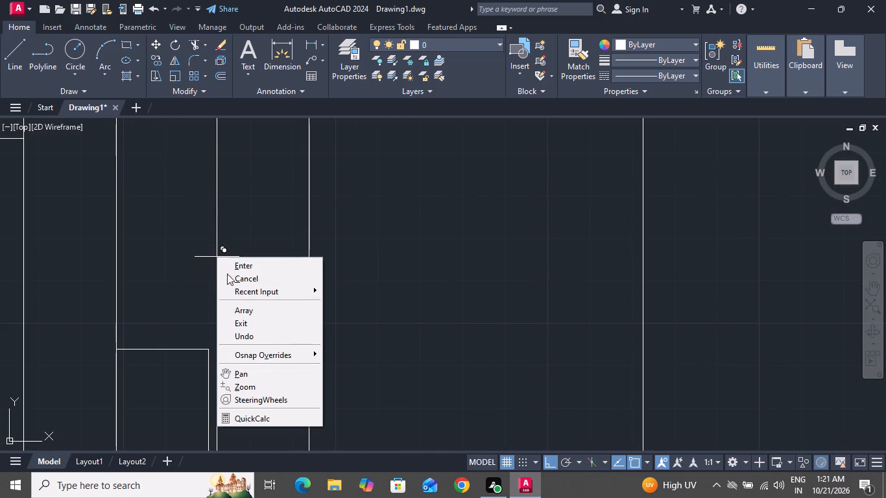
pyautogui.click(235, 276)
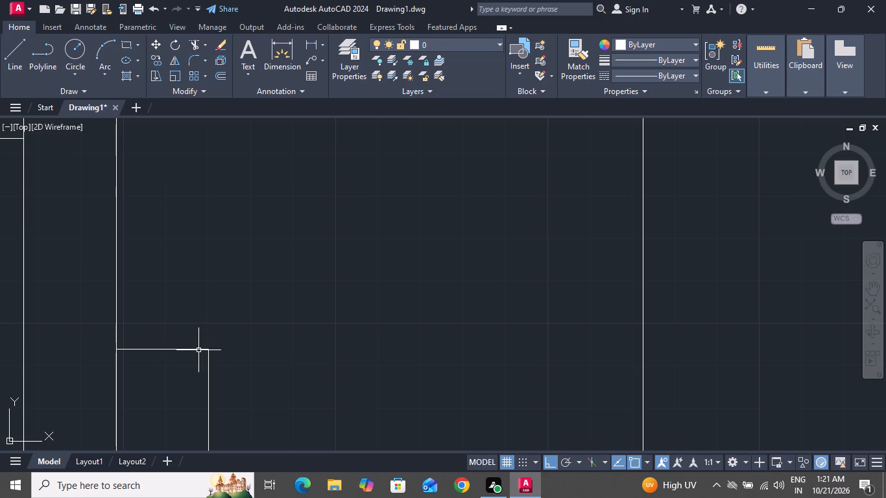
# Move the lowest, rightmost strip up about 3" so its top edge aligns with the neighbouring strip.
pyautogui.click(198, 350)
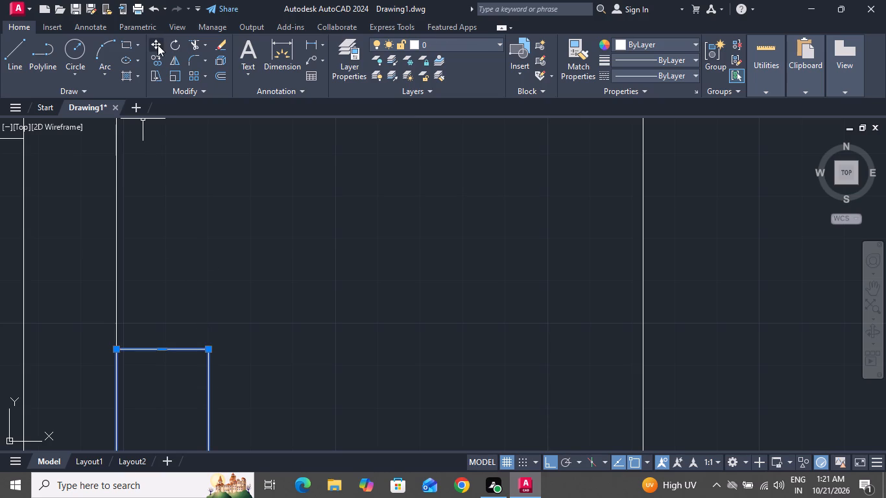
pyautogui.click(158, 45)
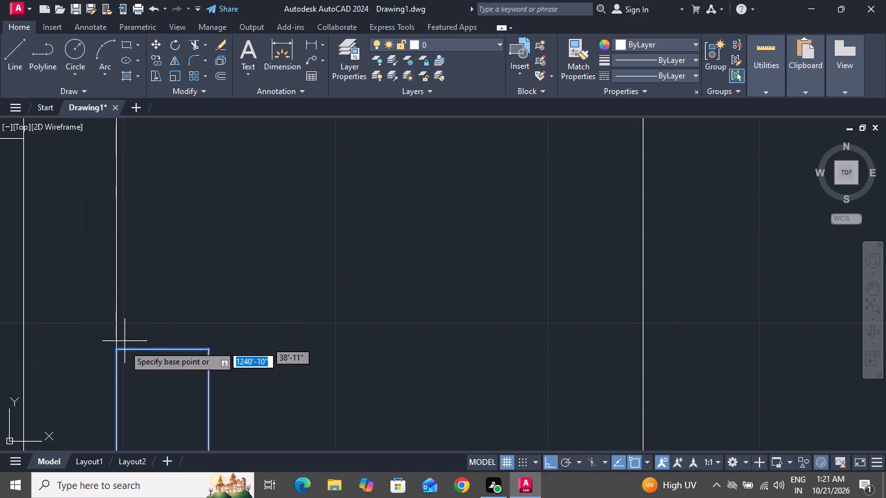
pyautogui.moveTo(117, 351); pyautogui.dragTo(123, 318)
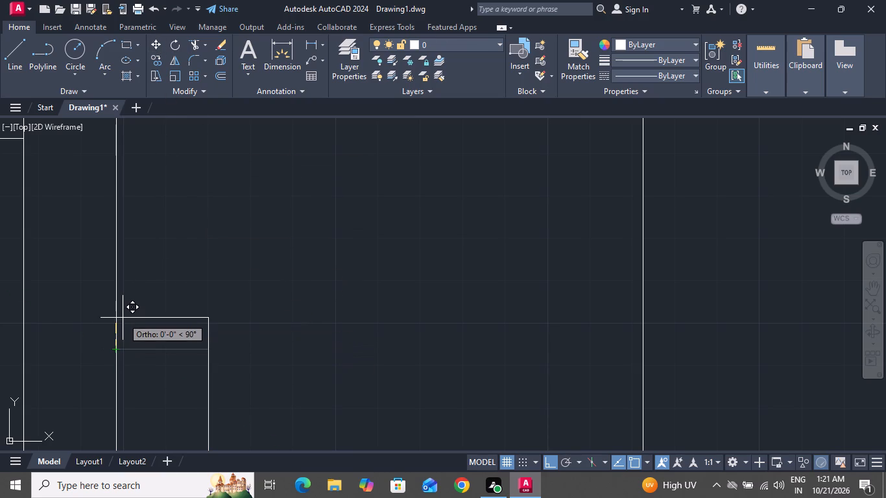
pyautogui.keyDown('ctrl'); pyautogui.scroll(-2, 123, 318); pyautogui.keyUp('ctrl')
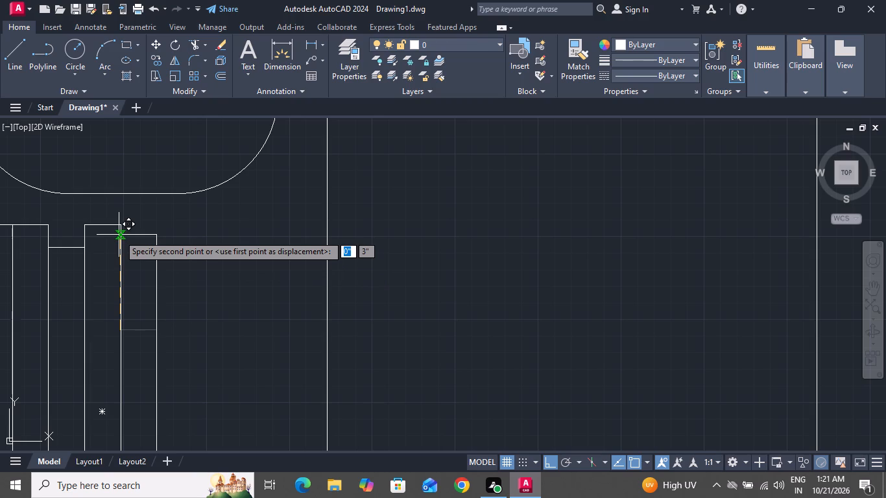
pyautogui.click(121, 225)
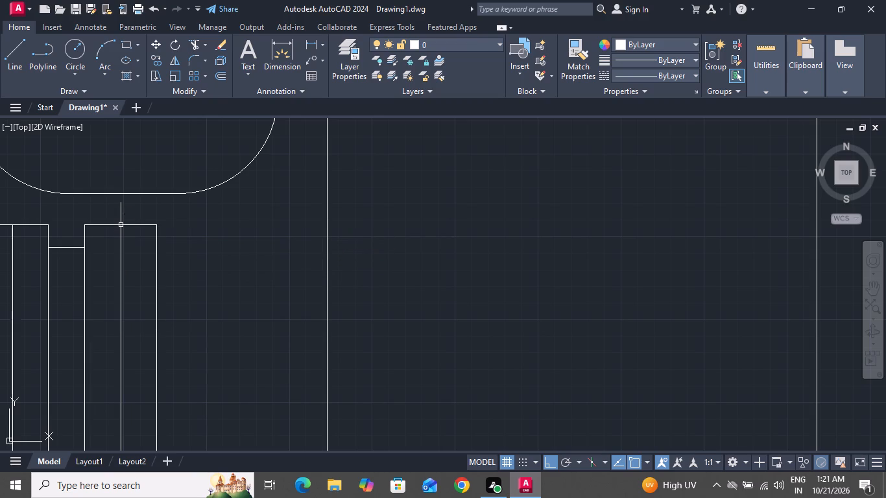
# Copy the rightmost strip four more times to the right, edge to edge at about 1" spacing.
pyautogui.click(132, 224)
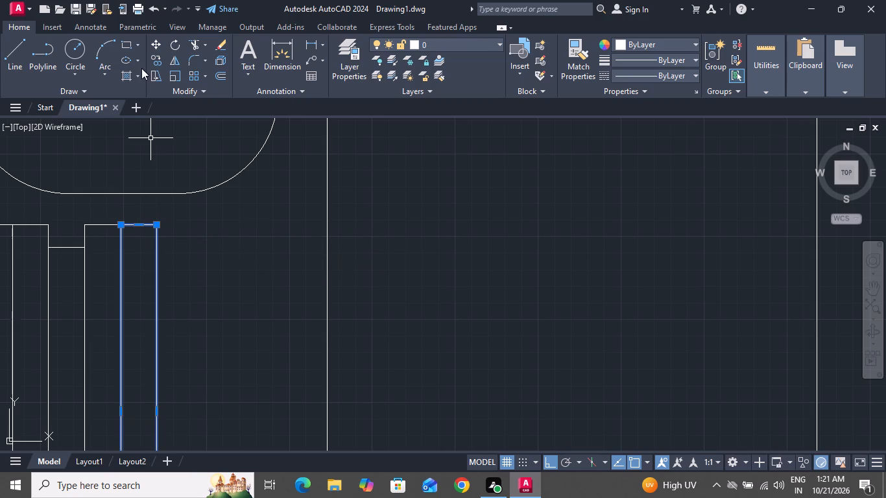
pyautogui.click(158, 57)
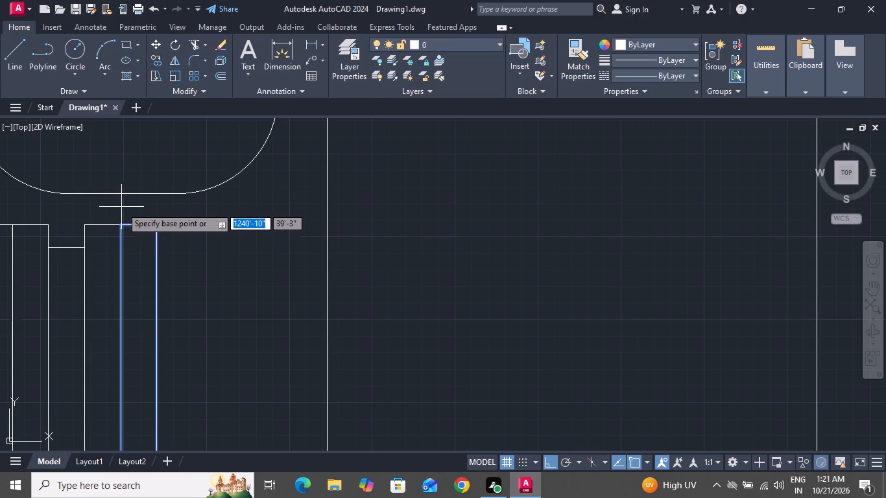
pyautogui.moveTo(119, 227); pyautogui.dragTo(153, 221)
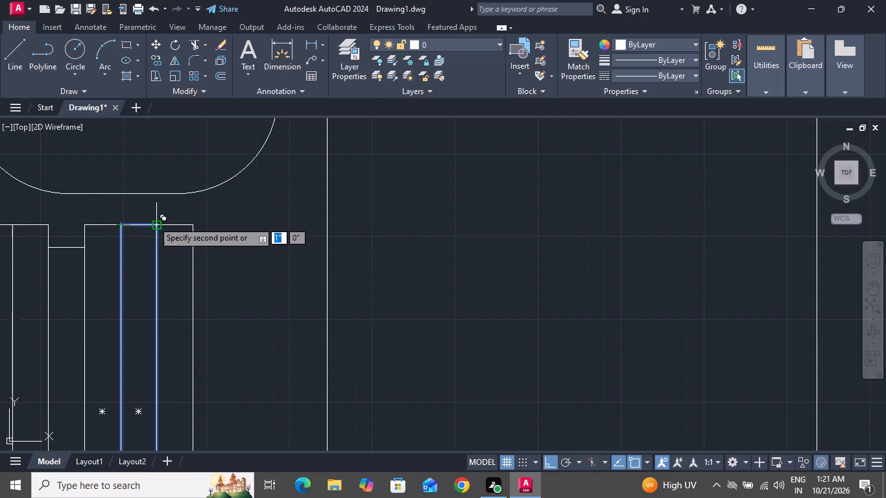
pyautogui.moveTo(153, 221); pyautogui.dragTo(156, 222)
pyautogui.click(156, 222)
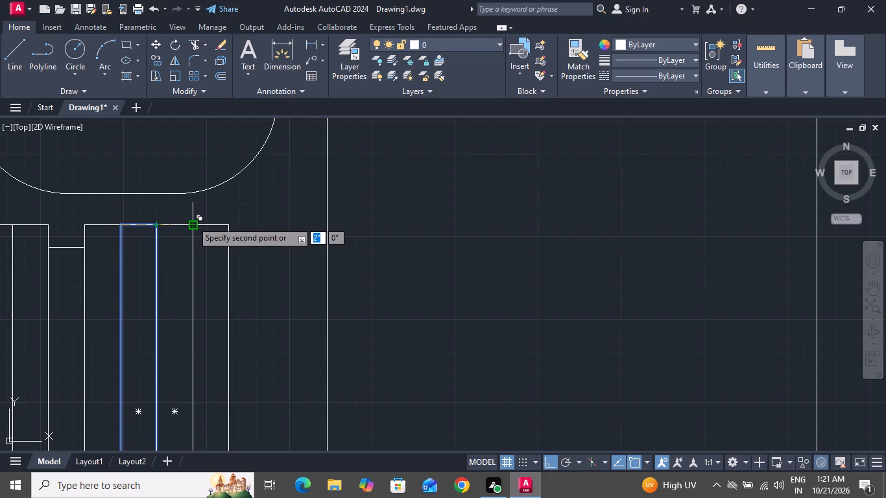
pyautogui.click(192, 221)
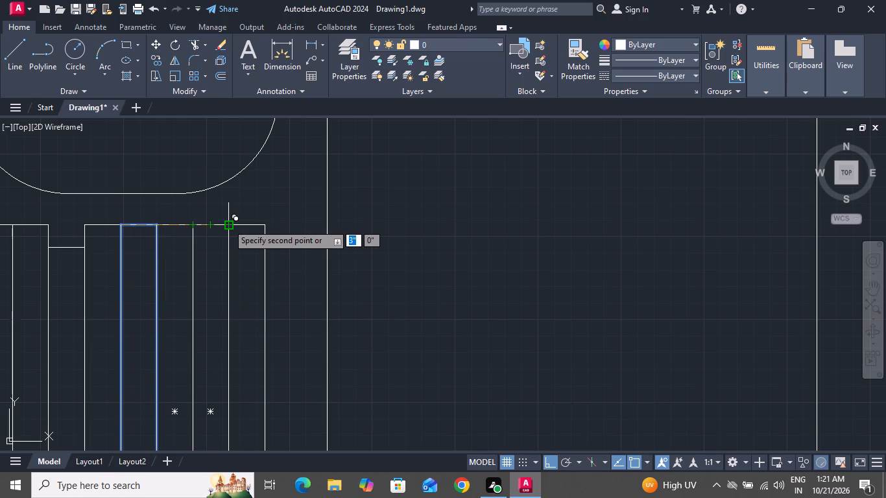
pyautogui.click(228, 224)
pyautogui.click(266, 222)
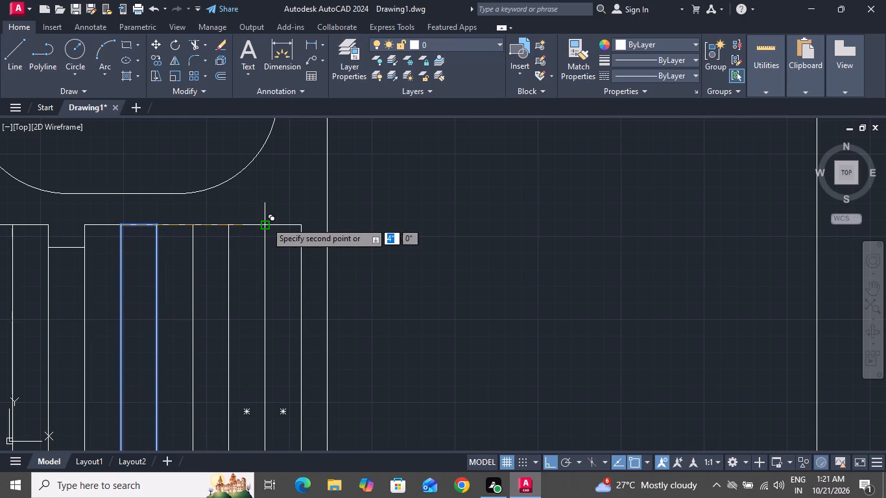
pyautogui.rightClick(264, 219)
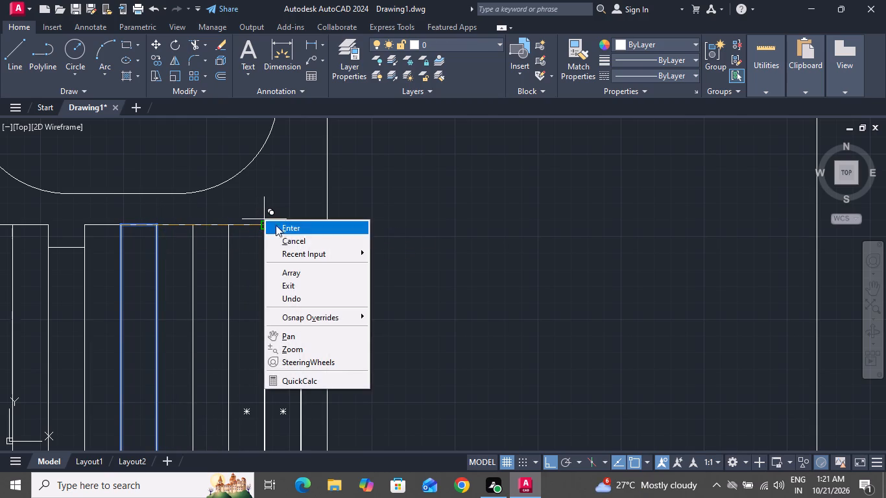
pyautogui.click(298, 235)
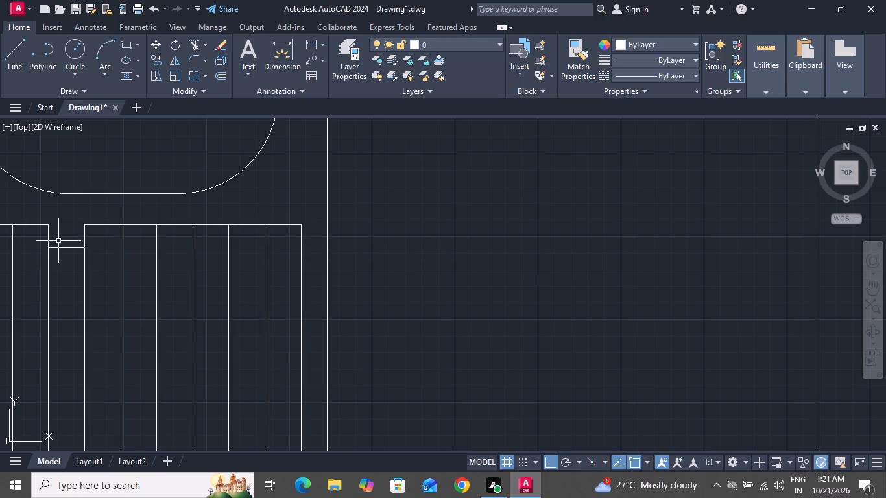
# Move the remaining low strip up so its top edge lines up with the rest of the row.
pyautogui.click(64, 246)
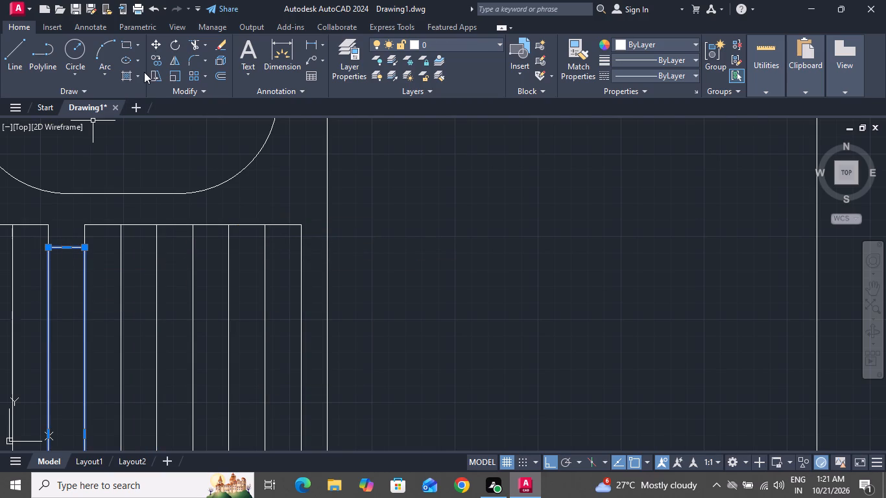
pyautogui.click(161, 40)
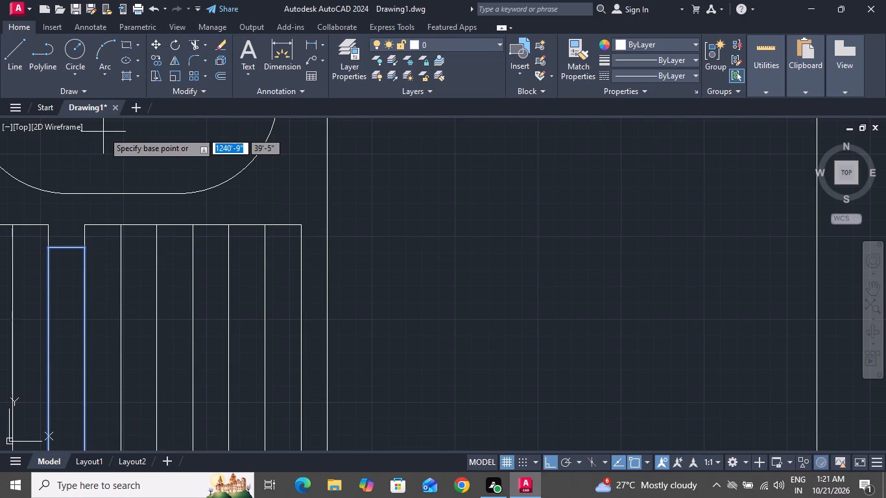
pyautogui.click(49, 250)
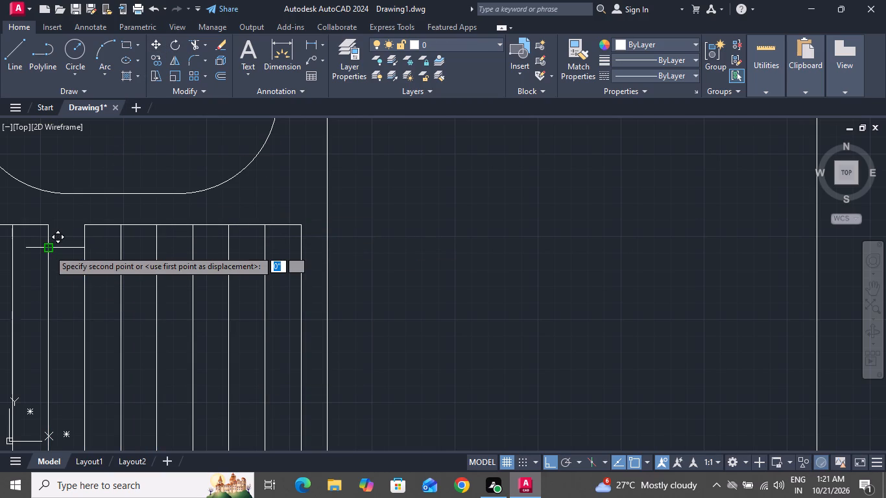
pyautogui.click(48, 225)
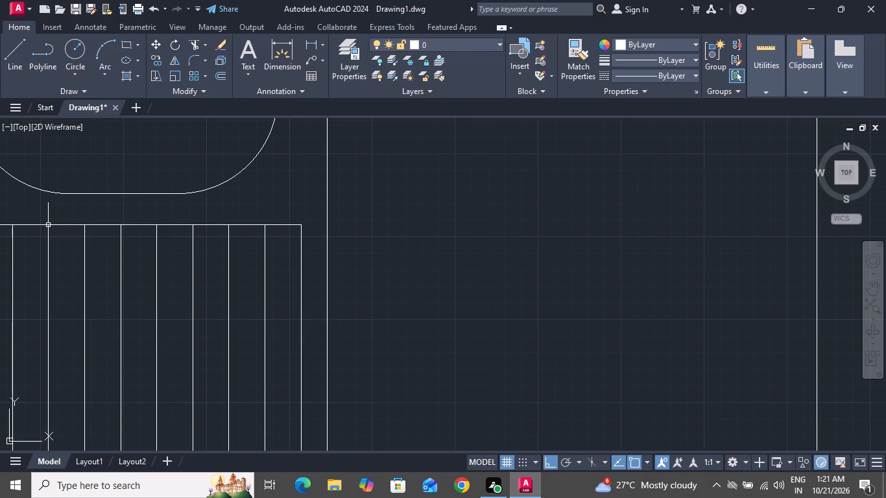
# Move the leftmost strip about 1" to the left, one strip width away from its original place.
pyautogui.keyDown('ctrl'); pyautogui.scroll(-7, 87, 226); pyautogui.keyUp('ctrl')
pyautogui.keyDown('ctrl'); pyautogui.scroll(3, 87, 226); pyautogui.keyUp('ctrl')
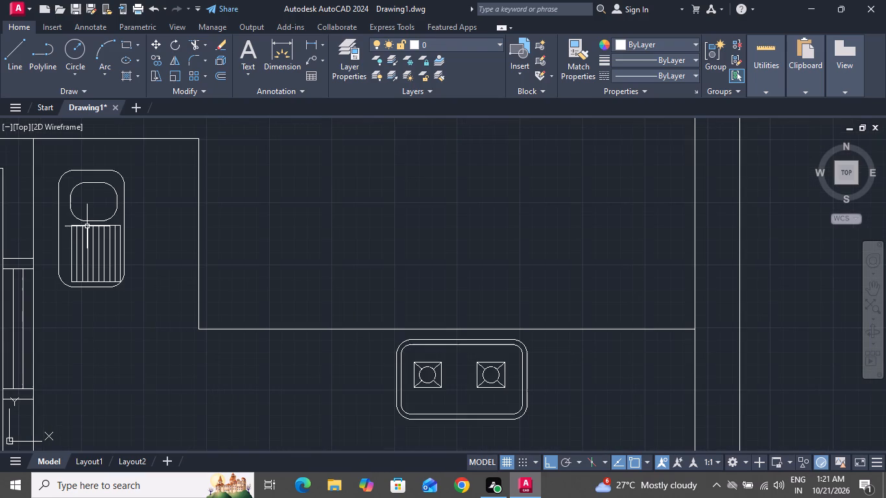
pyautogui.keyDown('ctrl'); pyautogui.scroll(1, 51, 259); pyautogui.keyUp('ctrl')
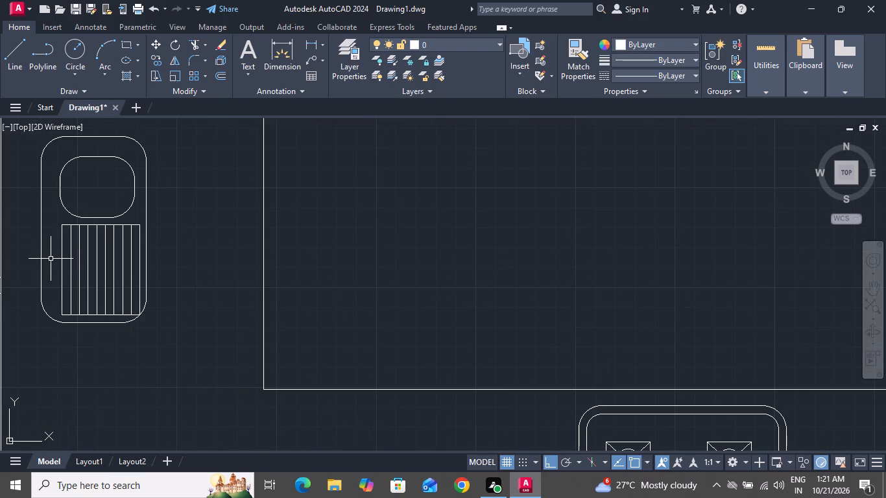
pyautogui.click(67, 232)
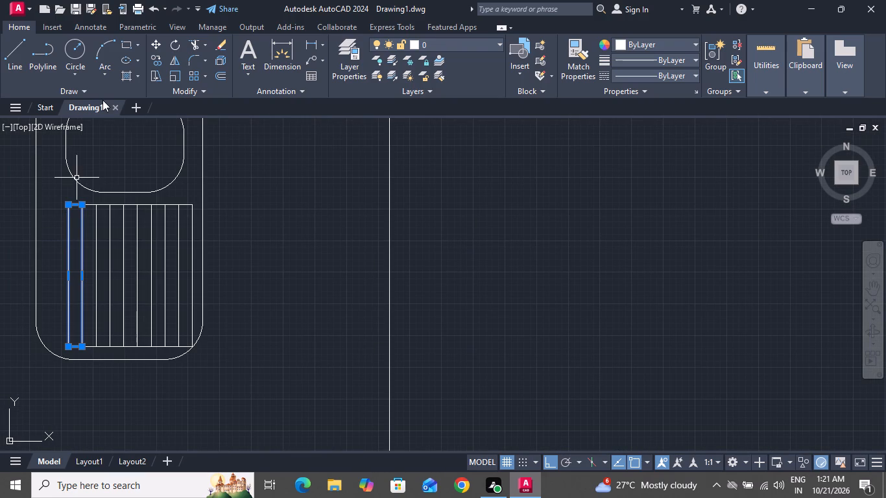
pyautogui.click(158, 45)
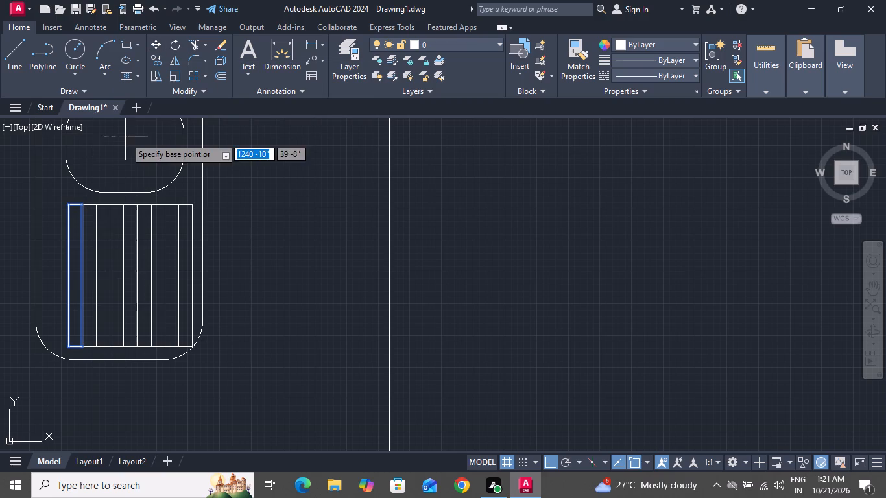
pyautogui.moveTo(80, 206); pyautogui.dragTo(65, 204)
pyautogui.click(65, 204)
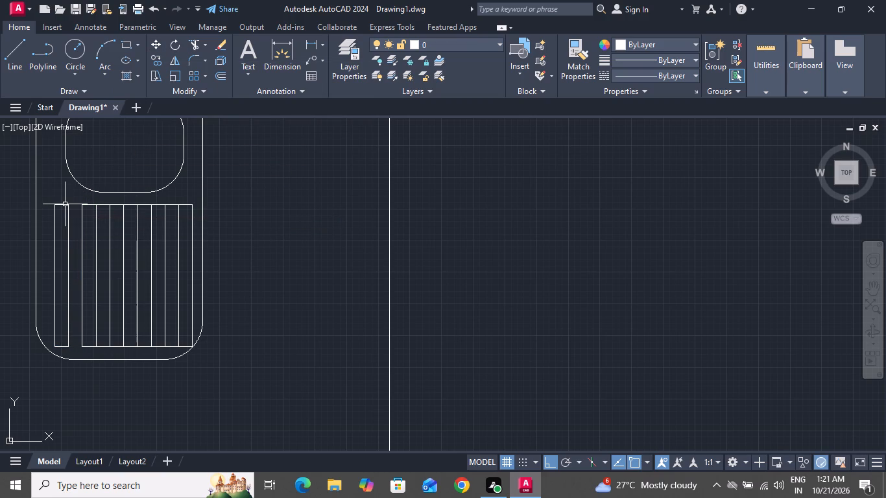
pyautogui.rightClick(65, 204)
# Copy the leftmost strip about 1" to the right, into the gap before the rest of the row.
pyautogui.click(68, 179)
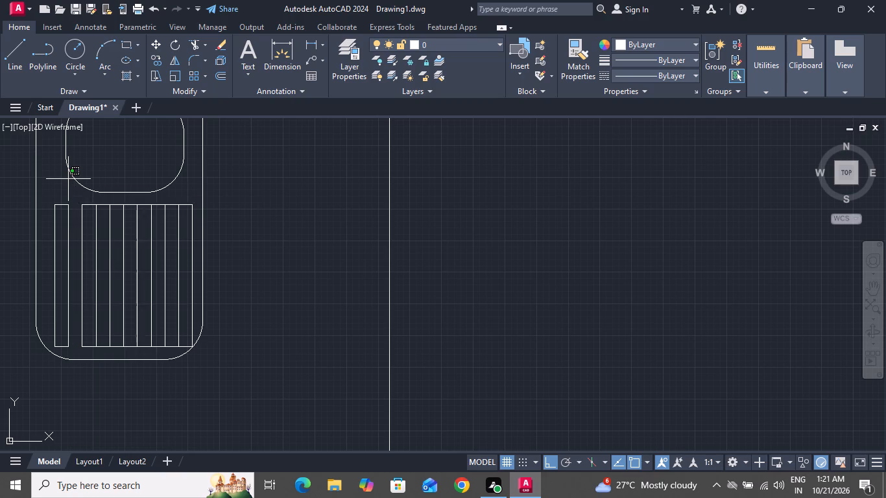
pyautogui.moveTo(68, 179); pyautogui.dragTo(71, 191)
pyautogui.click(71, 191)
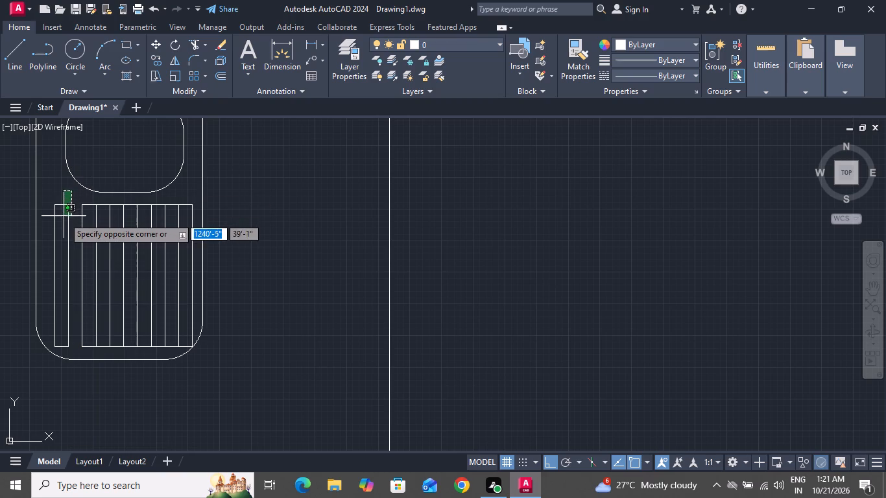
pyautogui.click(64, 217)
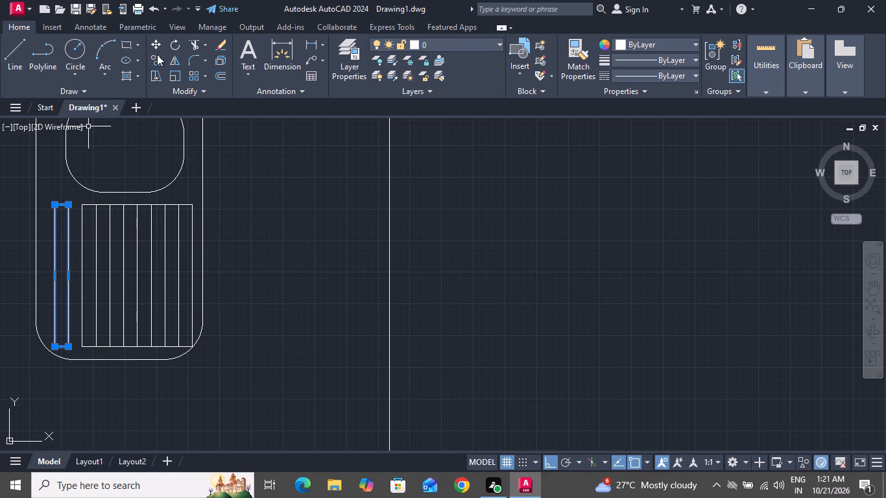
pyautogui.click(157, 54)
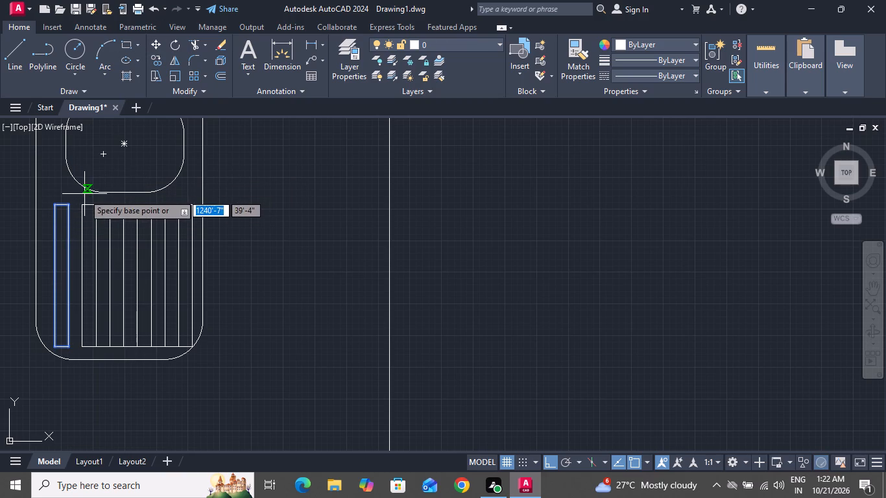
pyautogui.click(71, 205)
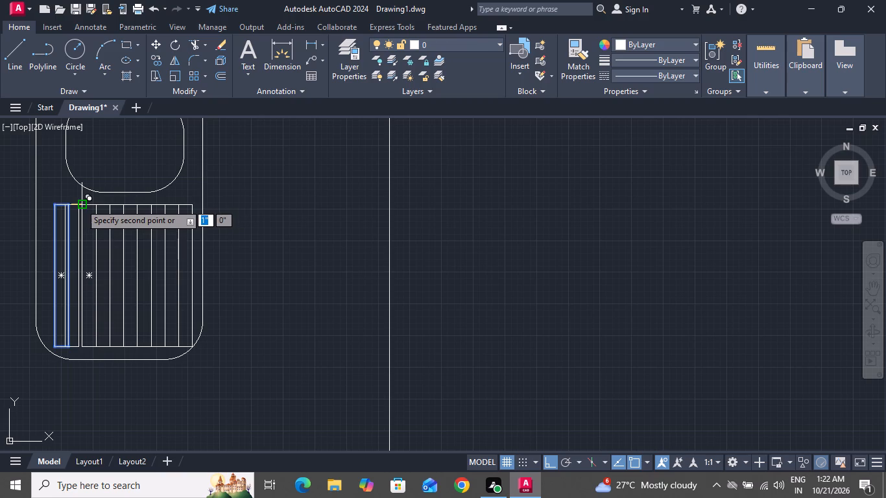
pyautogui.click(82, 204)
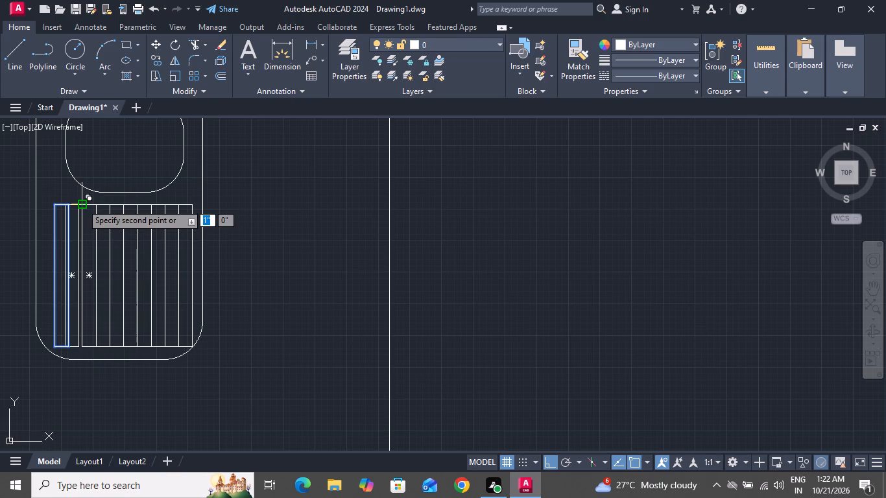
pyautogui.rightClick(82, 204)
pyautogui.click(95, 224)
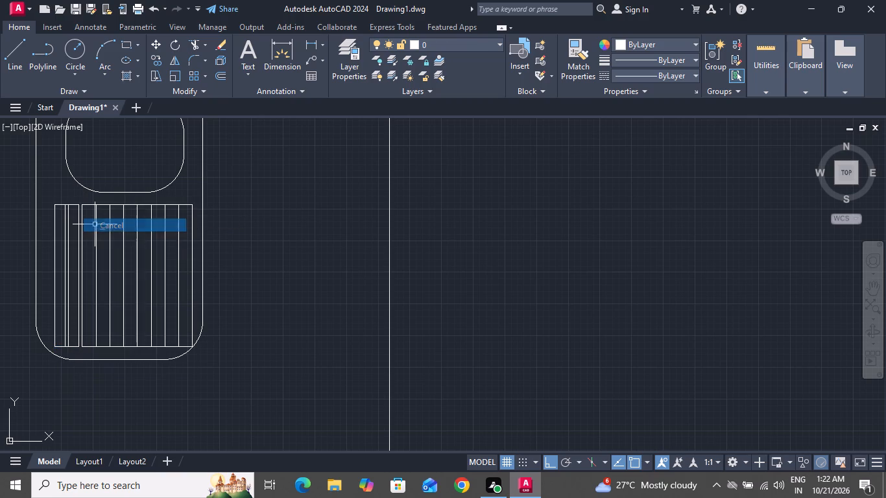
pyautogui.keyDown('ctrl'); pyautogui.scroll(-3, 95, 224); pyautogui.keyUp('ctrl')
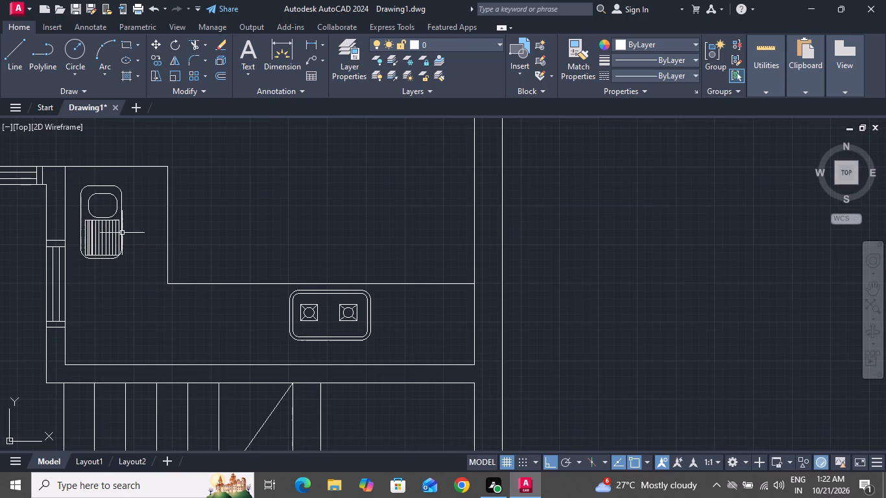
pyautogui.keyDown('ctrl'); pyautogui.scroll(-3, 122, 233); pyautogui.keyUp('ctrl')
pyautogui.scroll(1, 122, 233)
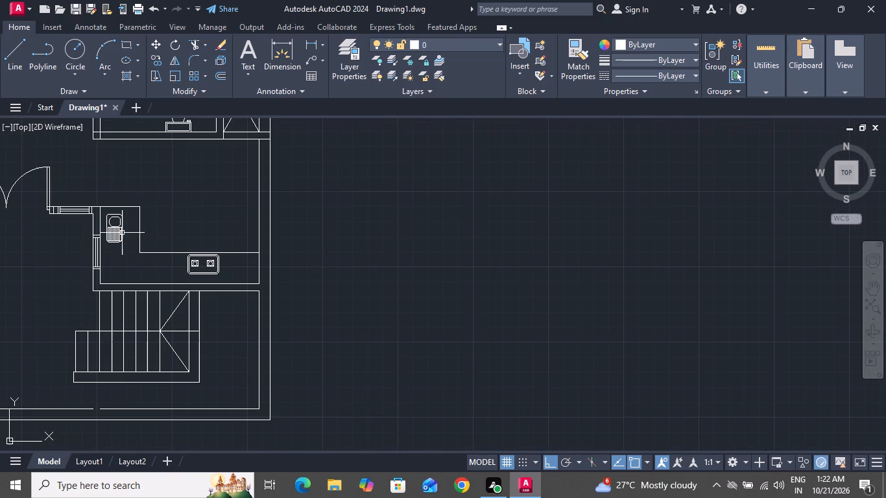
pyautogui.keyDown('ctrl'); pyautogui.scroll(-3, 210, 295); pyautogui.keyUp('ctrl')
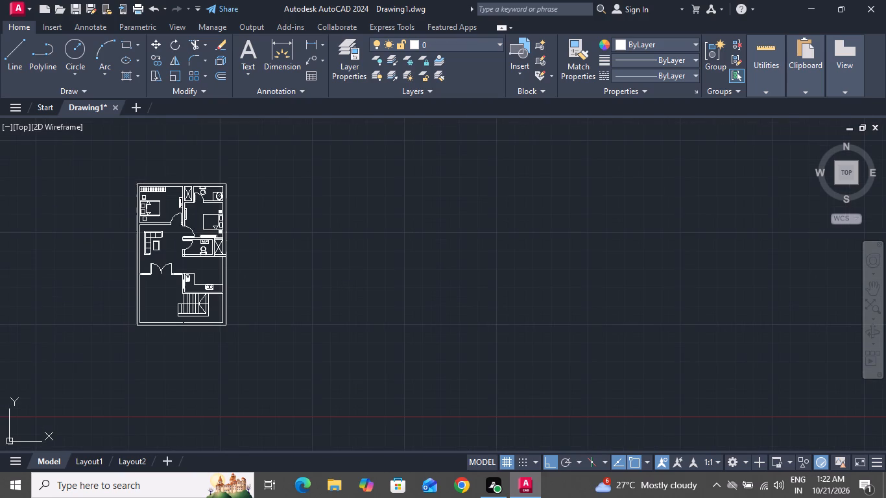
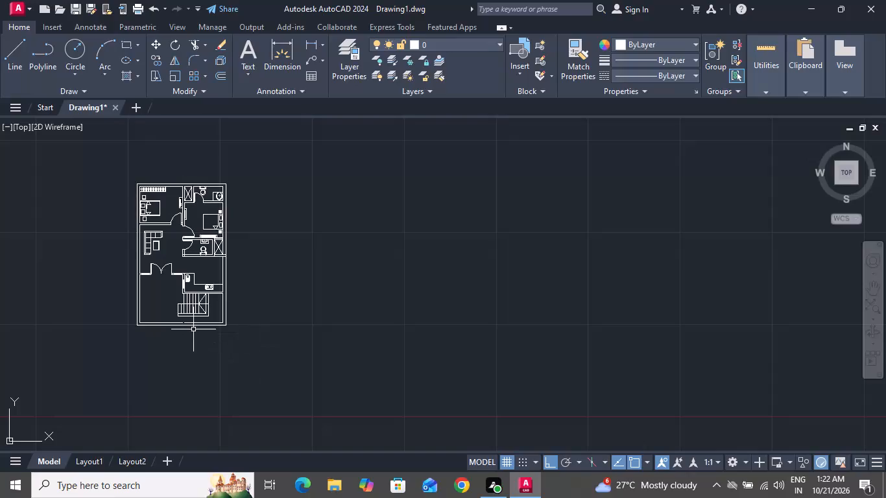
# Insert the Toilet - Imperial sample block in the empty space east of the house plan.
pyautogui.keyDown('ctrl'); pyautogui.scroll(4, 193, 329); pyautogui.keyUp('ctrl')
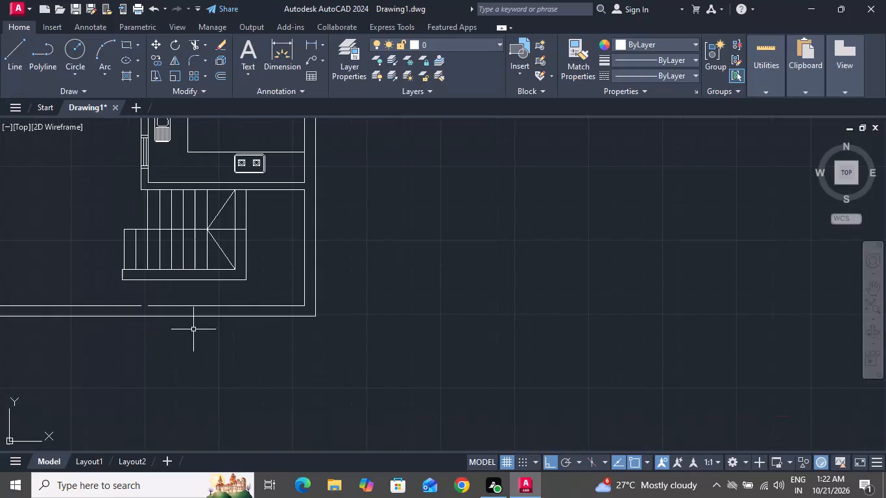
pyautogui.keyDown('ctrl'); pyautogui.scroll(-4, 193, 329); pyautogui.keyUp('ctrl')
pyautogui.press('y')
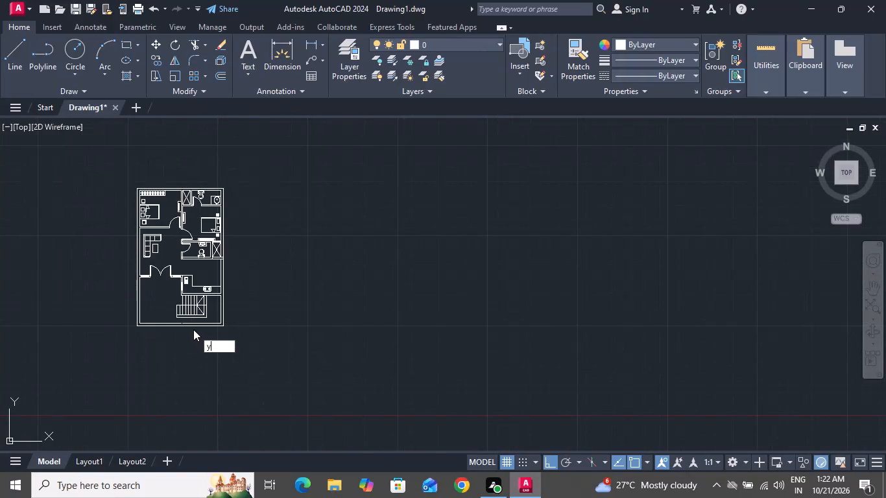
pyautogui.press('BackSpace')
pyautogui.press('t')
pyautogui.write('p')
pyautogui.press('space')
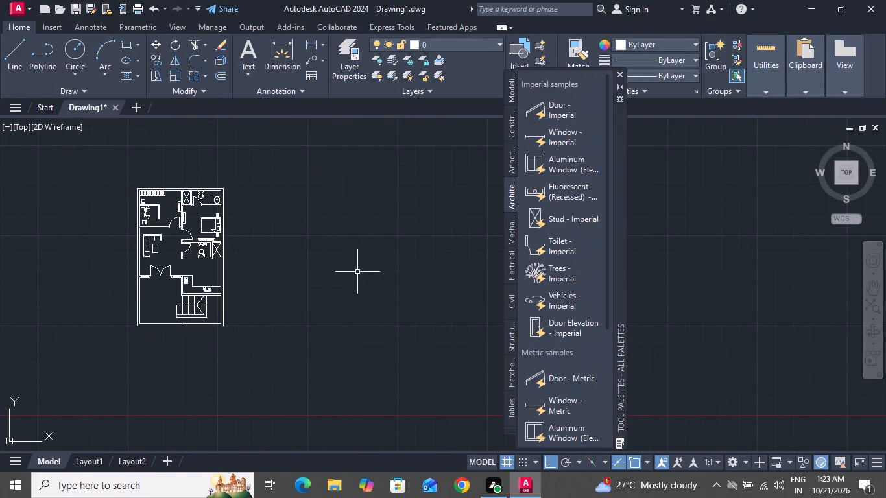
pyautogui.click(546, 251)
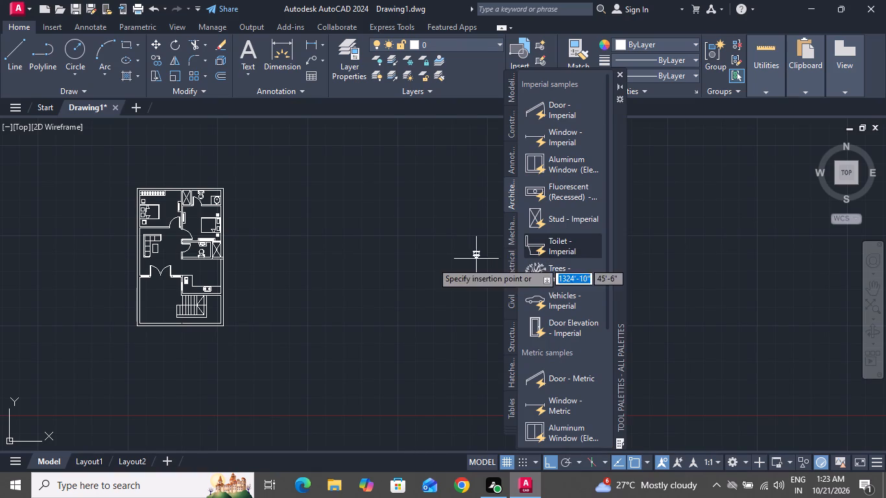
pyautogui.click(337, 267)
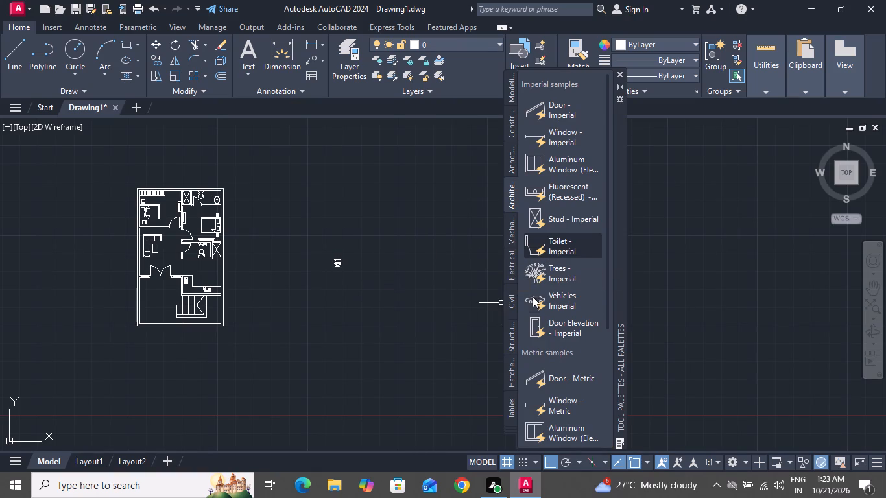
# Insert the Vehicles - Imperial sample block beside the inserted toilet and switch it to Sedan (Top).
pyautogui.click(533, 296)
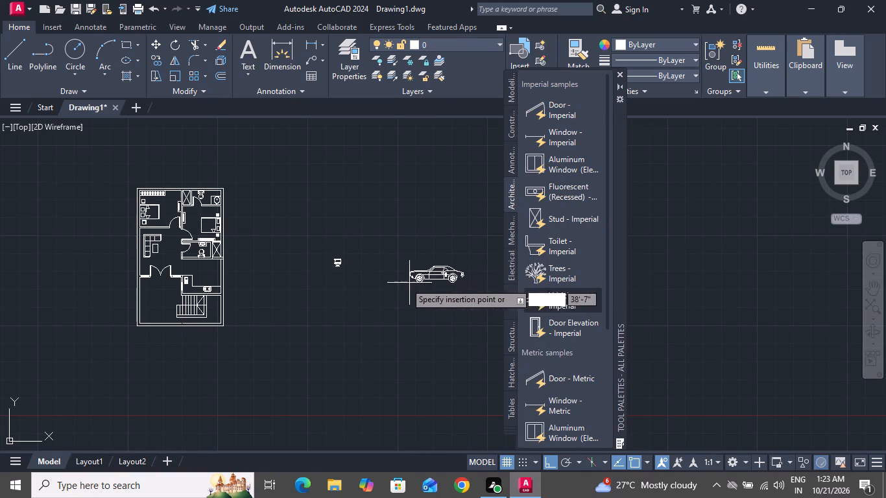
pyautogui.click(348, 278)
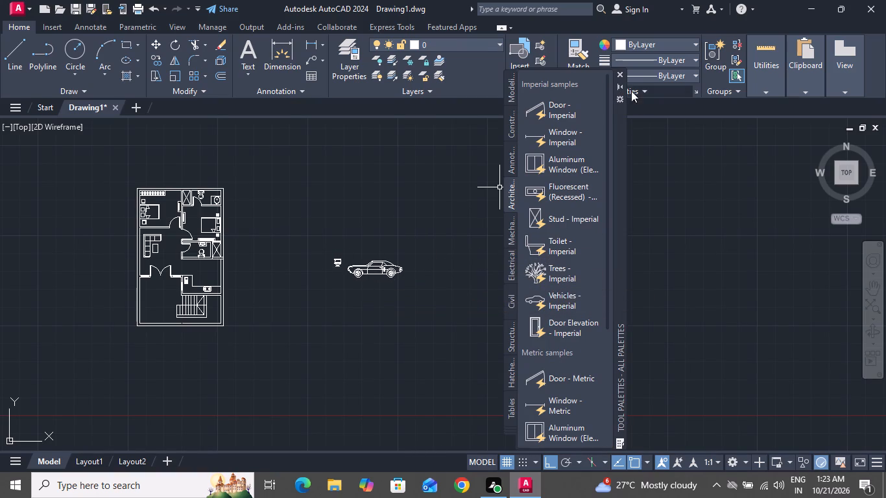
pyautogui.click(619, 76)
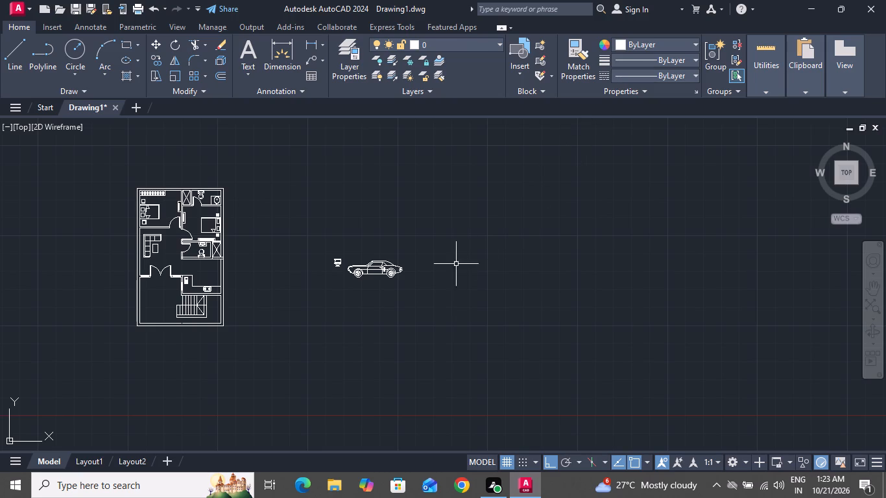
pyautogui.click(386, 275)
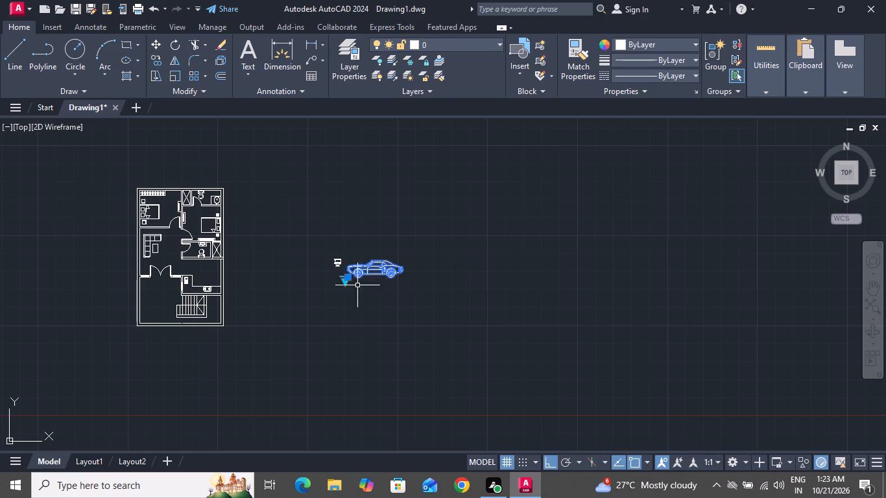
pyautogui.click(344, 283)
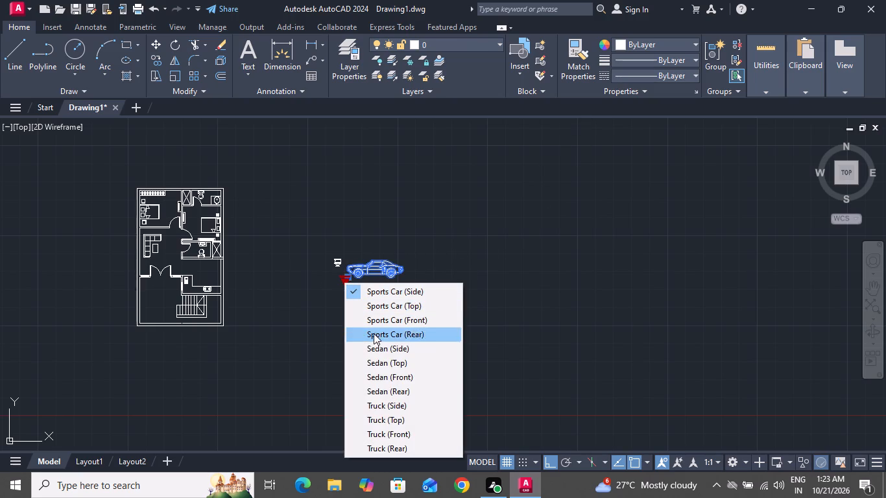
pyautogui.click(393, 364)
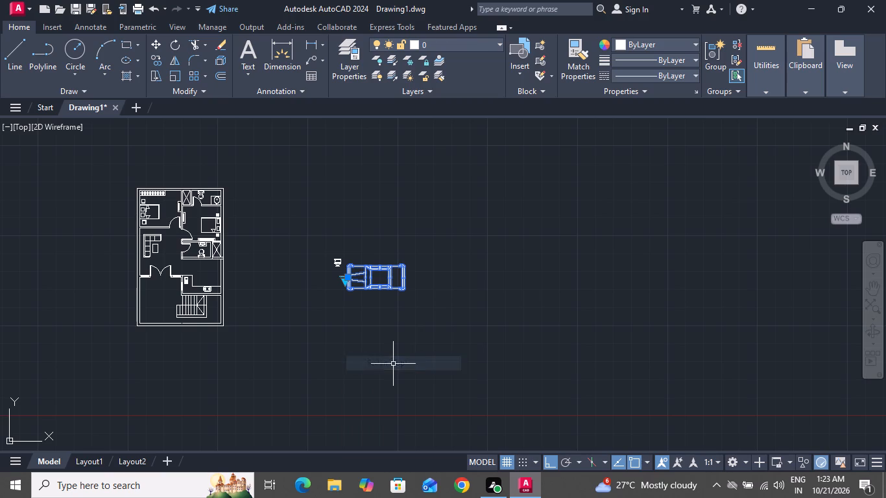
# Rotate the sedan 90° clockwise about its upper-left corner so its front faces up.
pyautogui.doubleClick(175, 48)
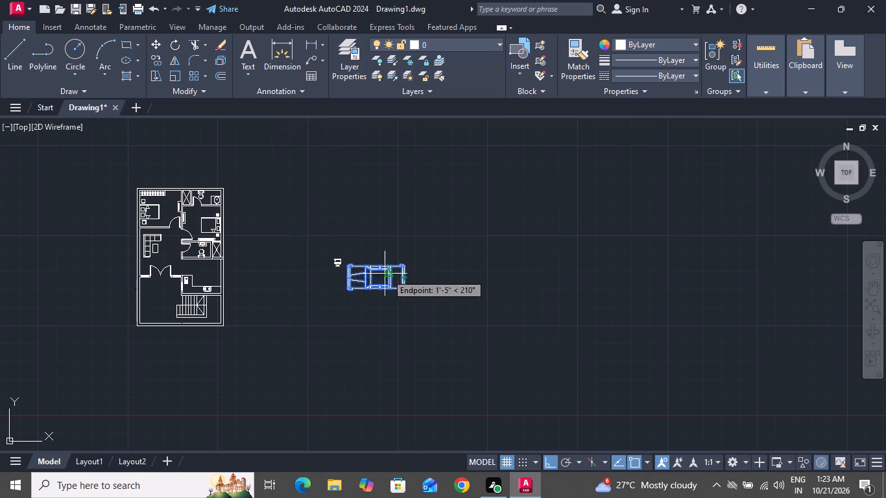
pyautogui.moveTo(349, 267); pyautogui.dragTo(374, 241)
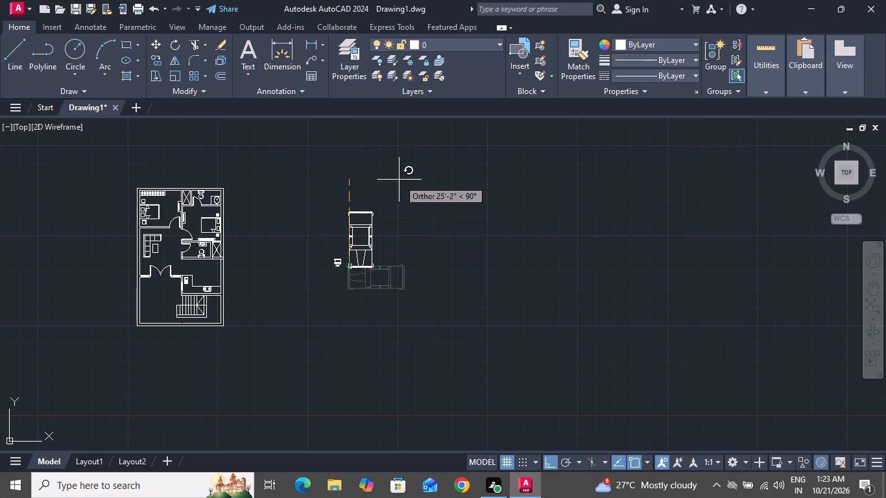
pyautogui.click(374, 313)
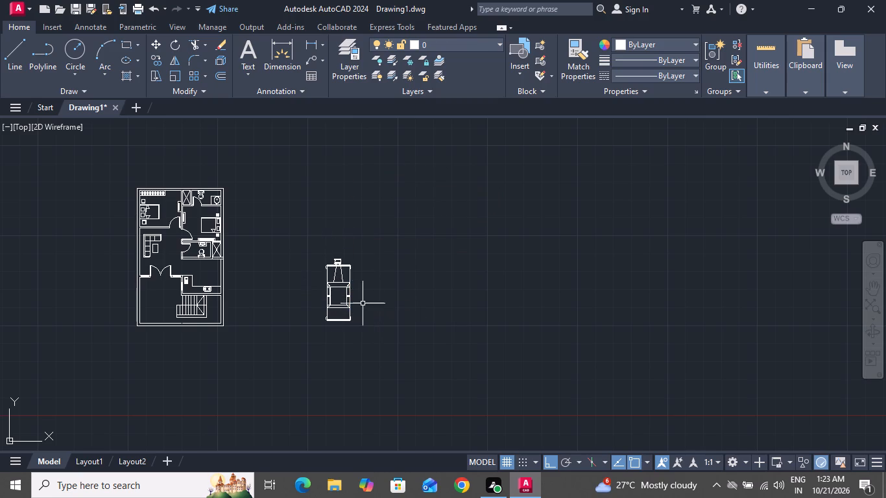
# Scale the sedan down to a little over half its size about the middle of its body.
pyautogui.click(350, 282)
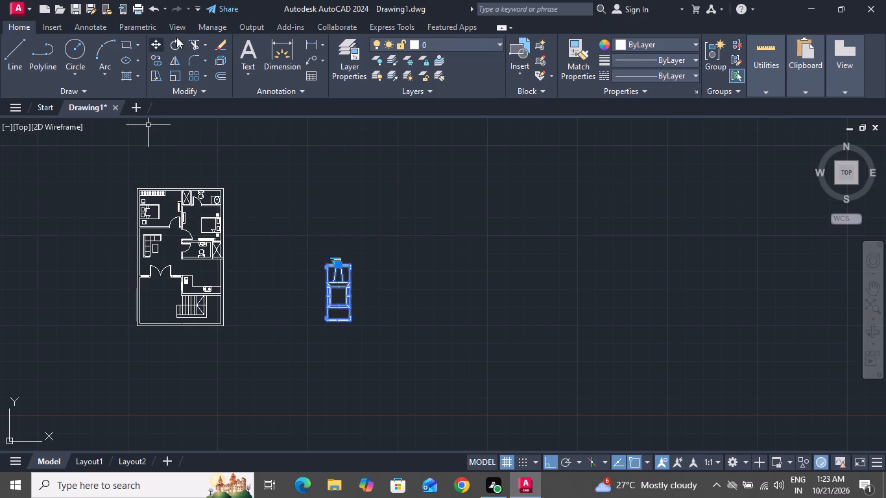
pyautogui.click(171, 78)
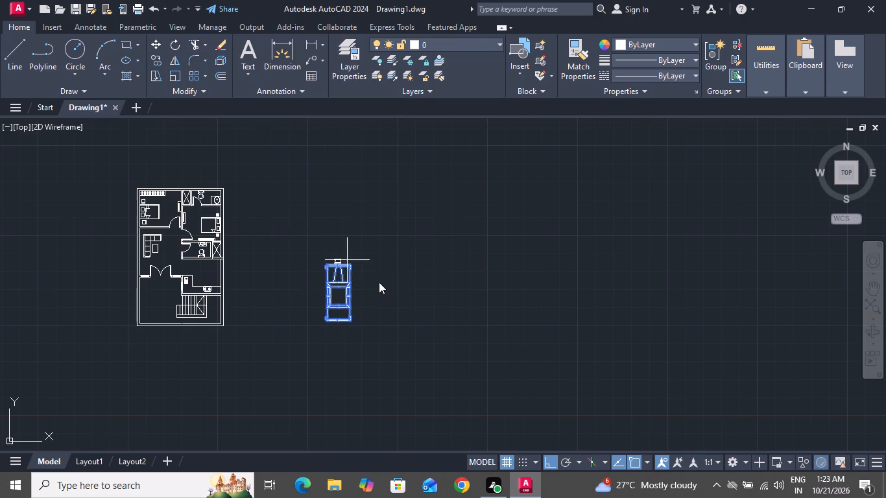
pyautogui.click(341, 298)
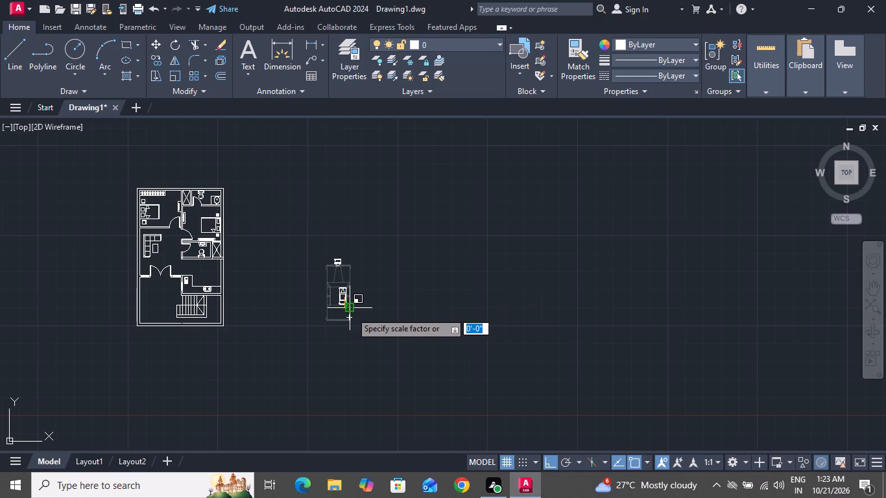
pyautogui.click(352, 313)
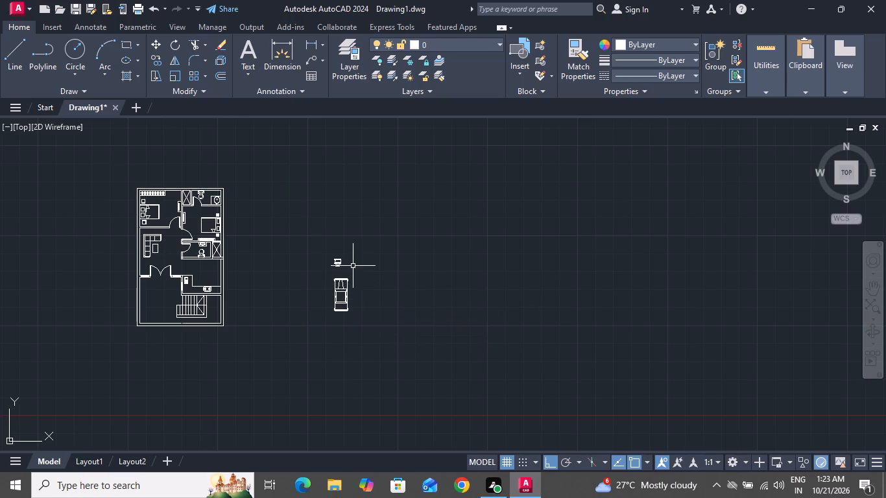
# Move the sedan and the loose toilet together into the open area below the house's double door.
pyautogui.click(353, 266)
pyautogui.click(329, 342)
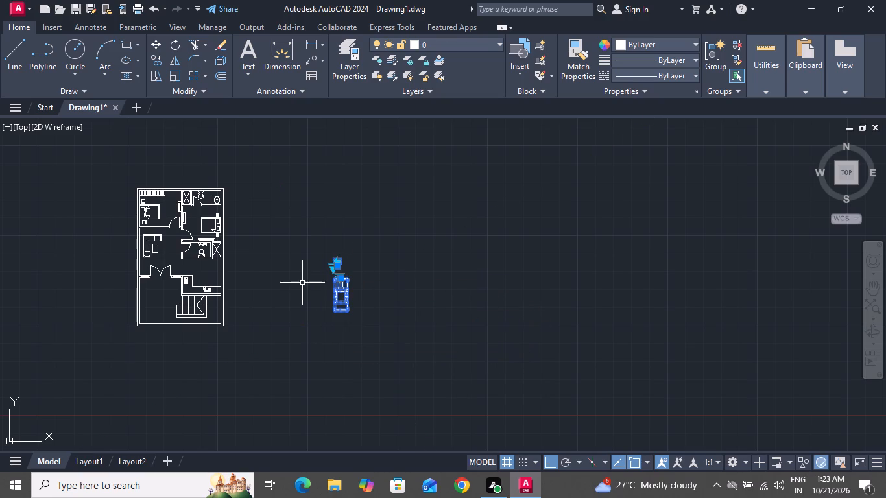
pyautogui.click(153, 47)
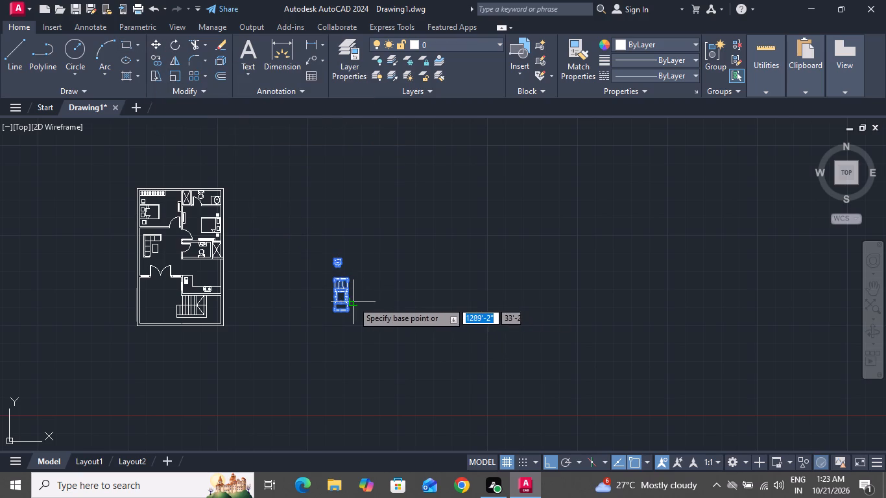
pyautogui.click(342, 299)
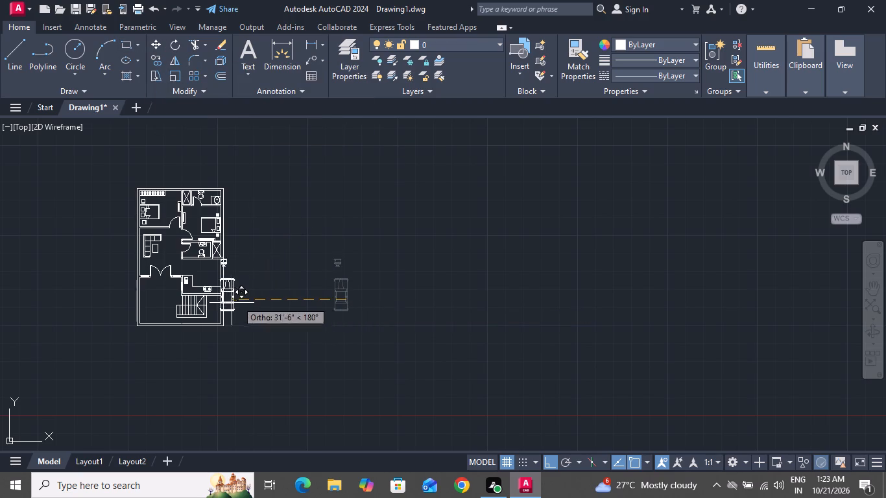
pyautogui.click(161, 318)
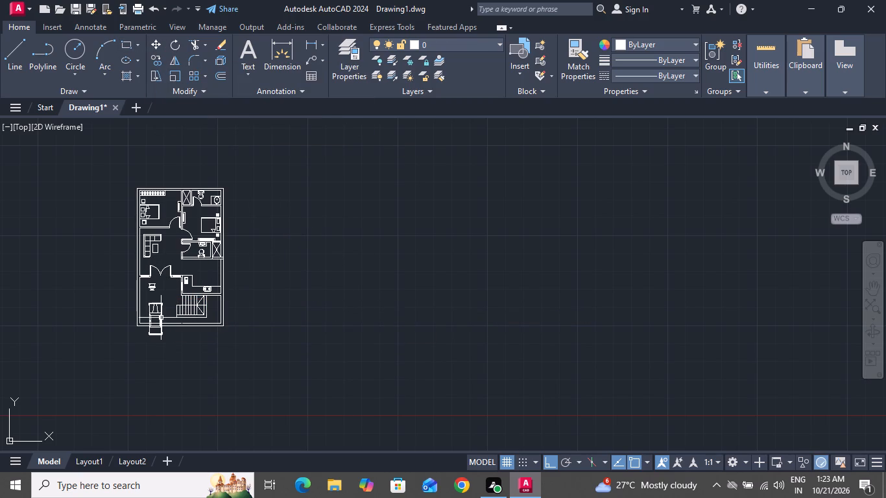
# Move only the sedan straight up about 6'-6" so it sits just below the double door.
pyautogui.click(149, 309)
pyautogui.click(154, 45)
pyautogui.keyDown('ctrl'); pyautogui.scroll(3, 166, 268); pyautogui.keyUp('ctrl')
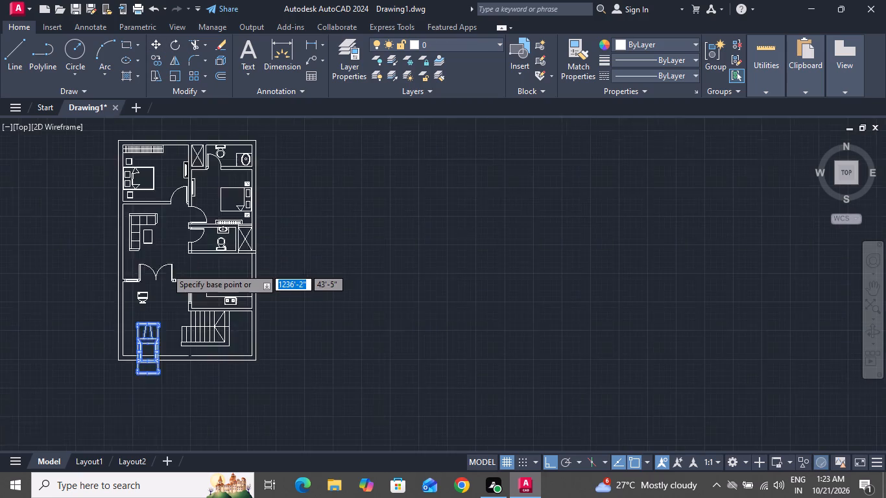
pyautogui.keyDown('ctrl'); pyautogui.scroll(1, 166, 268); pyautogui.keyUp('ctrl')
pyautogui.moveTo(118, 410); pyautogui.dragTo(115, 386)
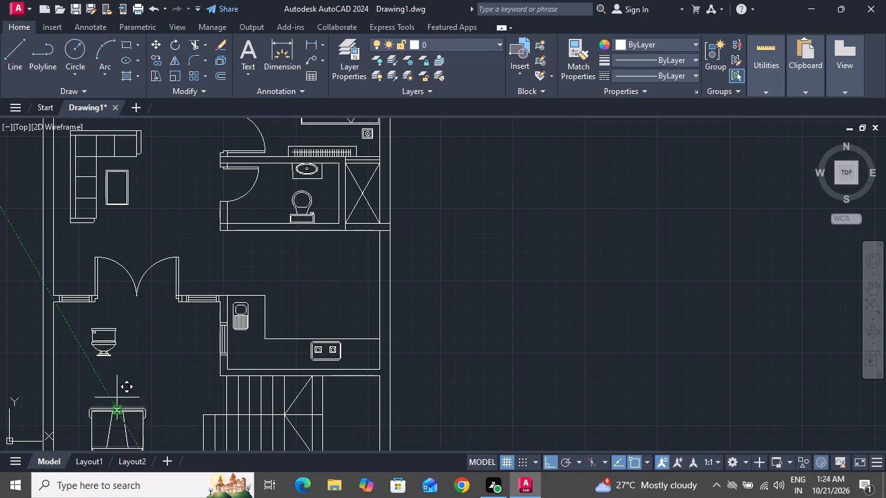
pyautogui.moveTo(115, 386); pyautogui.dragTo(130, 324)
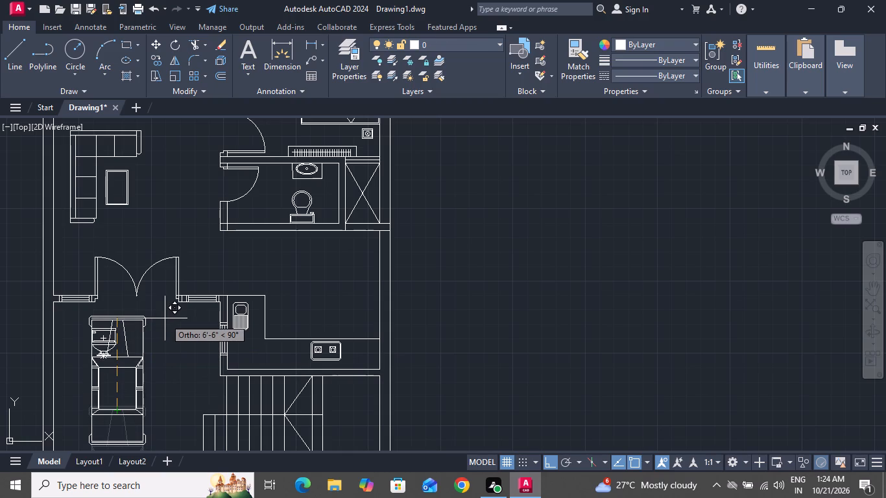
pyautogui.click(165, 318)
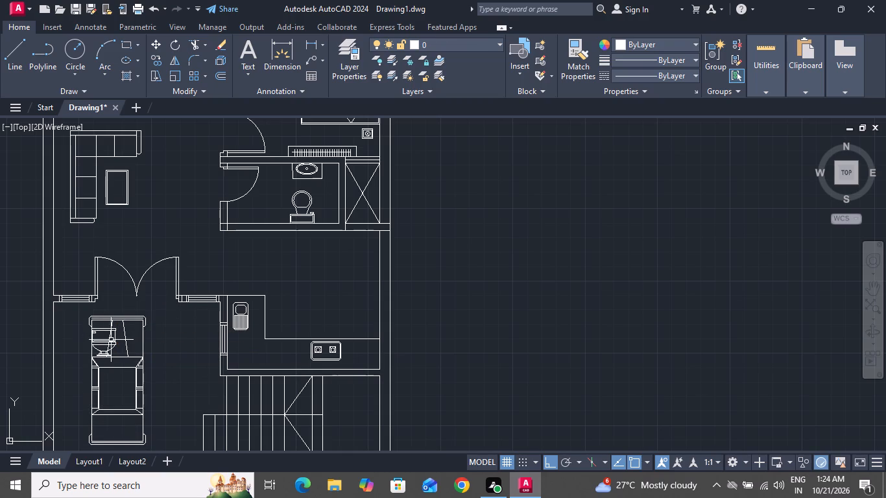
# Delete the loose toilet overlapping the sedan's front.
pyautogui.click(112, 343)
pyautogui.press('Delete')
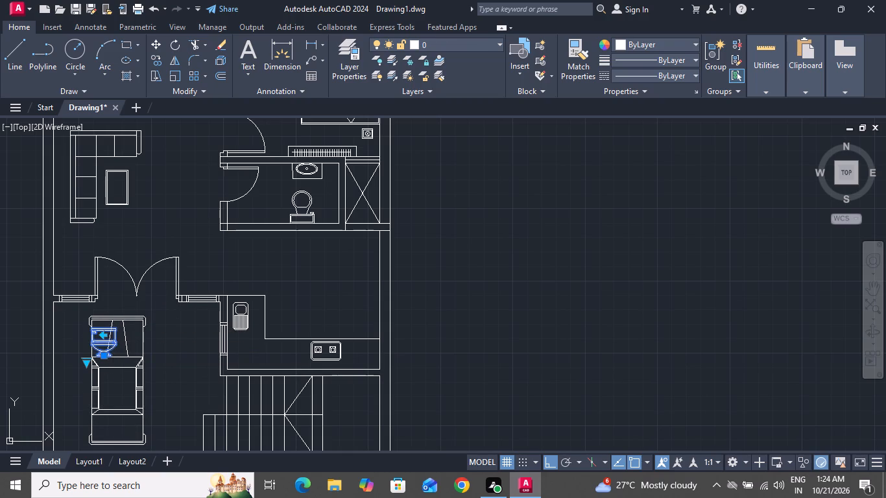
# Insert the Trees - Imperial sample block just outside the house's east wall, level with the kitchen.
pyautogui.press('t')
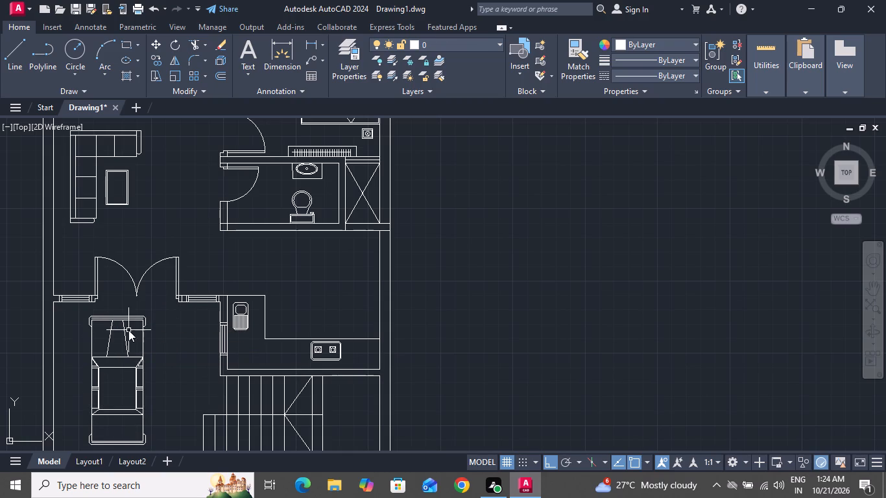
pyautogui.write('p')
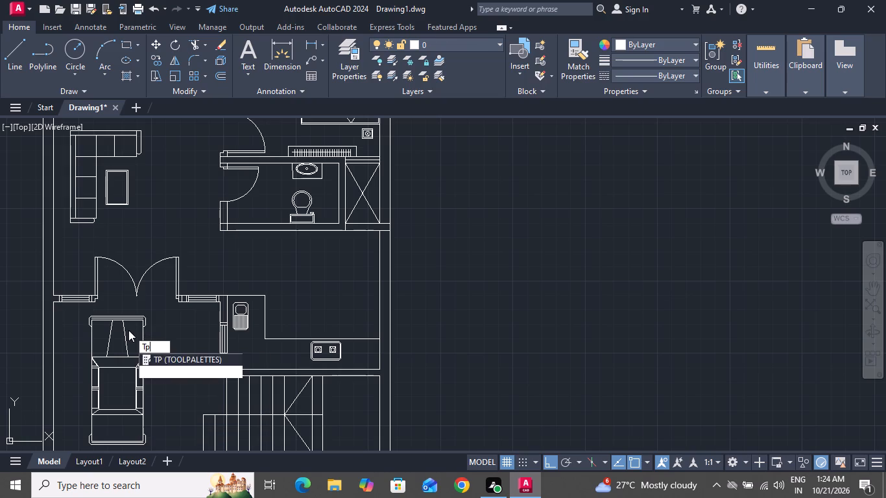
pyautogui.press('space')
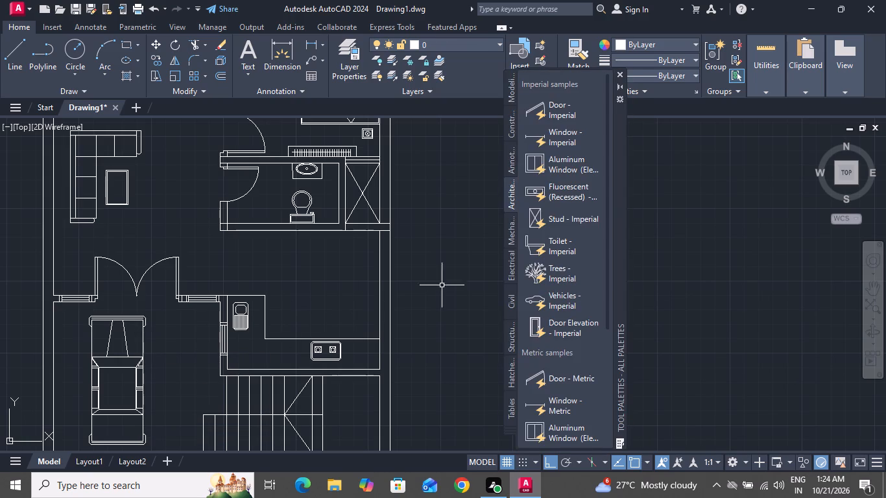
pyautogui.click(526, 268)
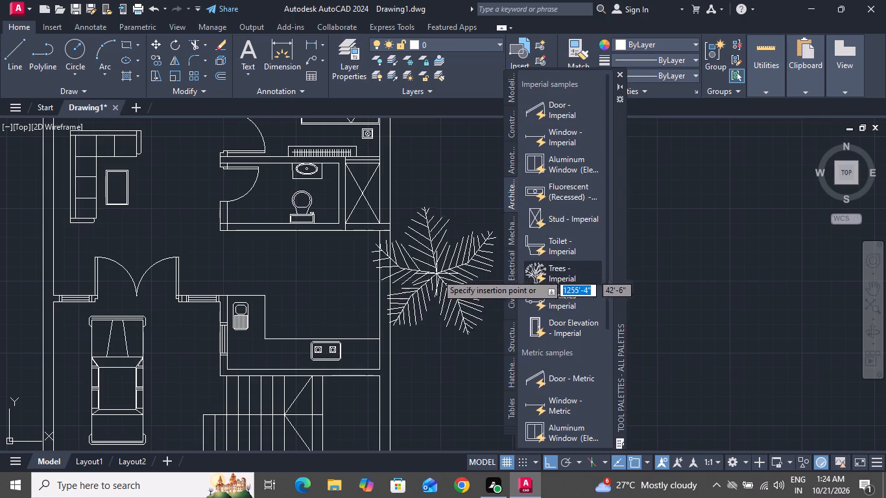
pyautogui.click(437, 272)
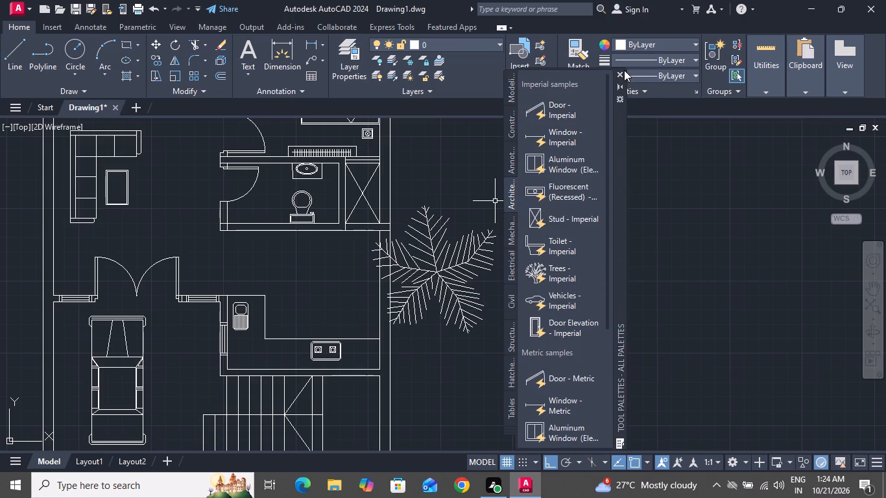
pyautogui.click(621, 73)
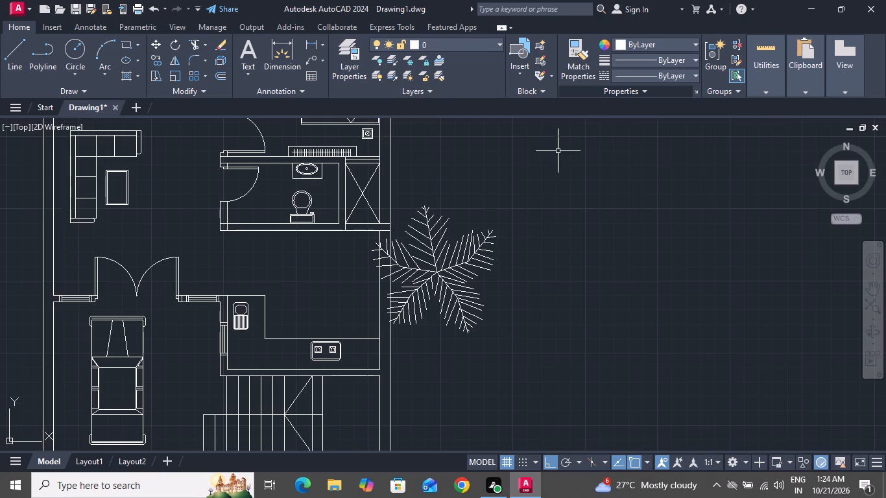
# Scale the tree outside the east wall down about its centre to roughly one-sixth of its size.
pyautogui.click(454, 246)
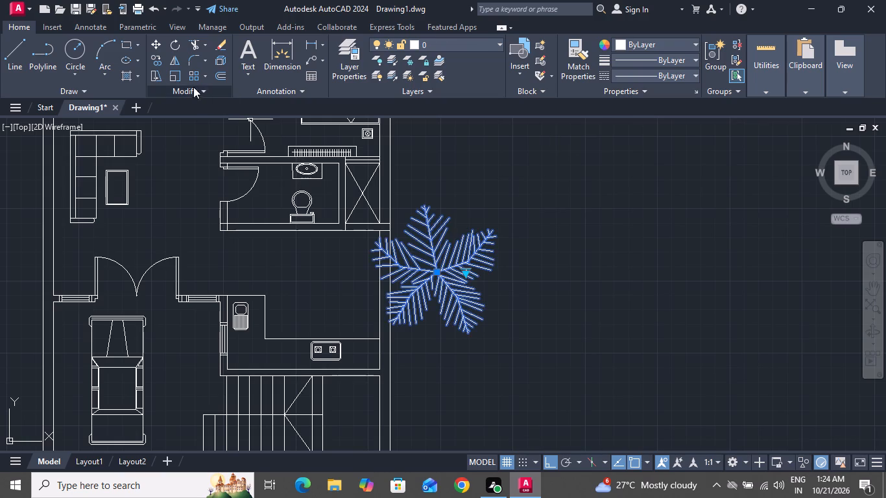
pyautogui.click(176, 74)
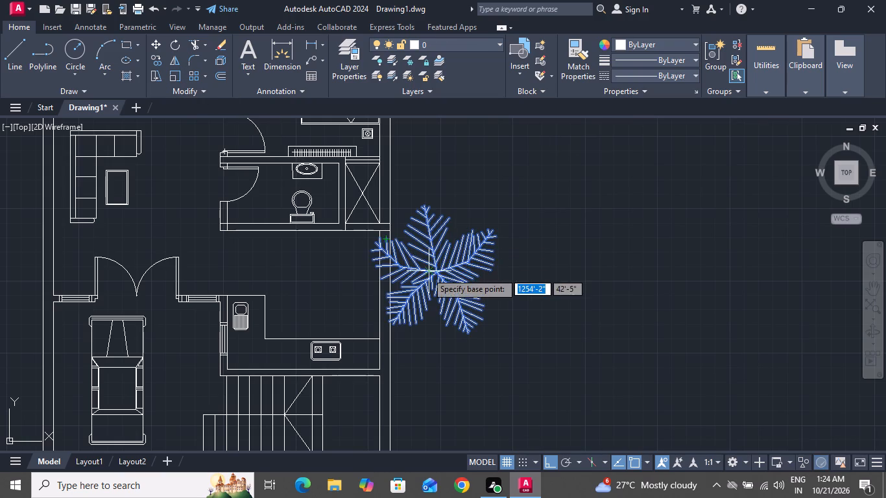
pyautogui.click(433, 272)
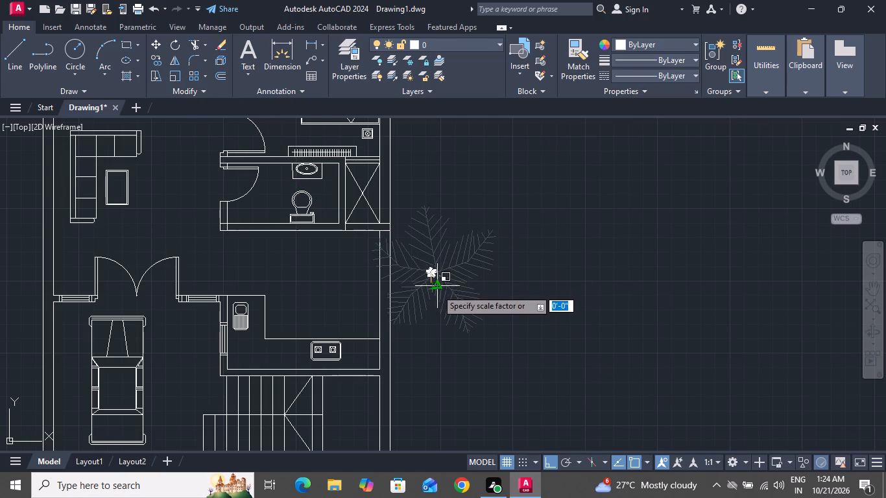
pyautogui.click(436, 295)
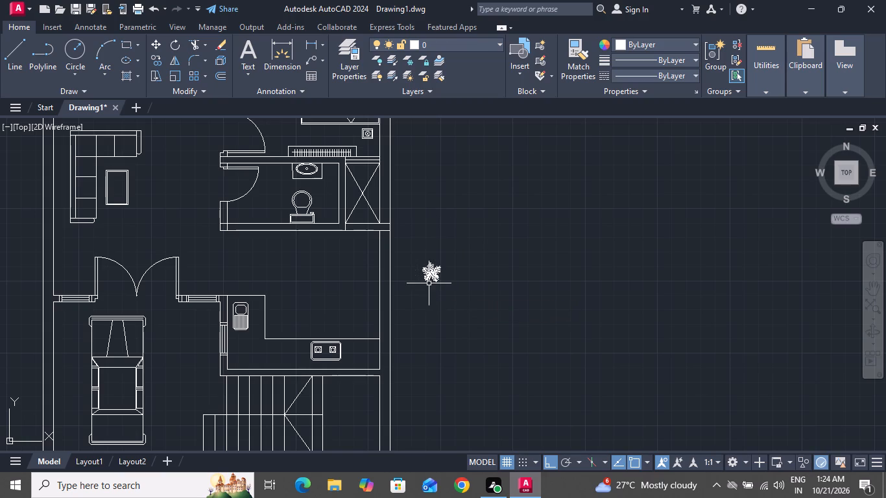
# With Ortho off, copy the small tree once just below itself and three times in a column between the stairs and the east wall.
pyautogui.click(435, 270)
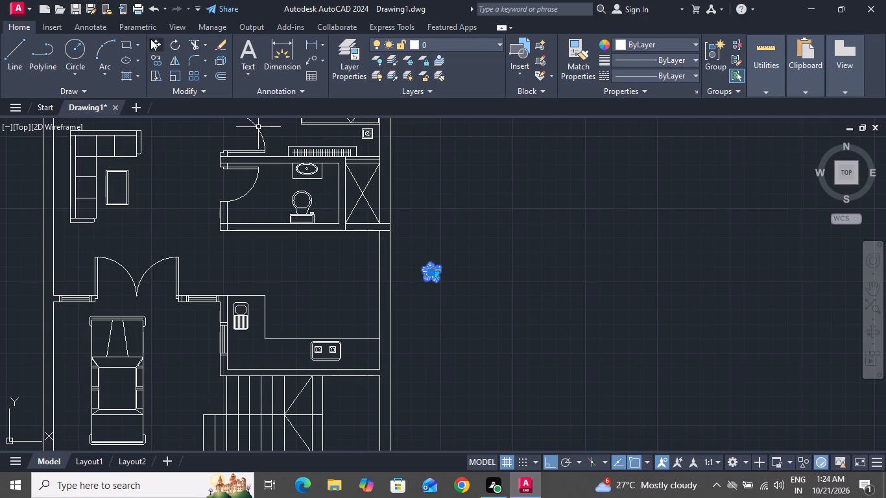
pyautogui.click(153, 54)
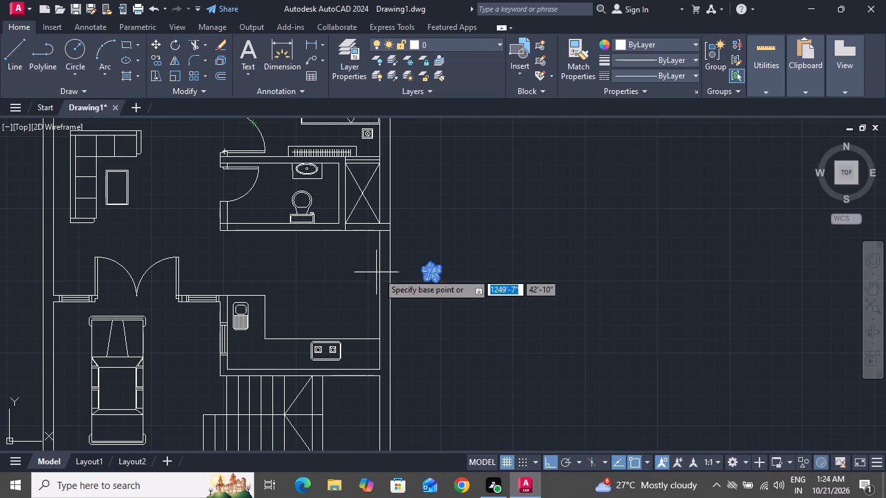
pyautogui.click(425, 271)
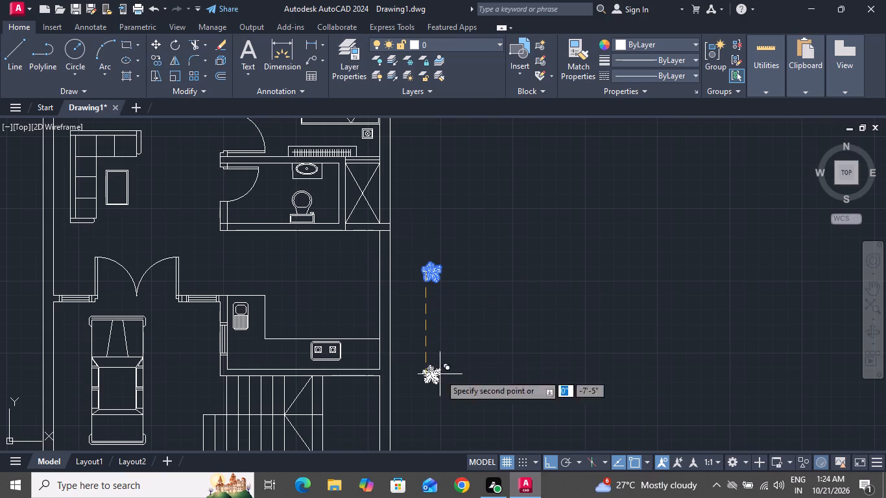
pyautogui.click(551, 458)
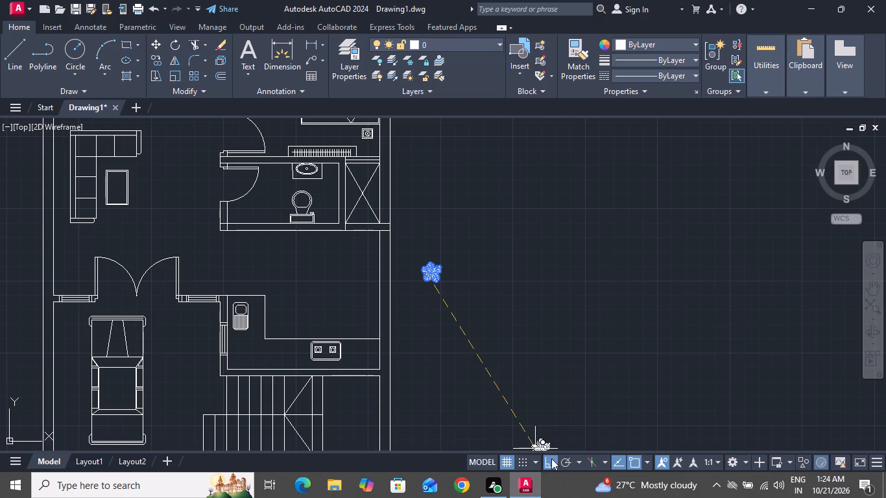
pyautogui.click(423, 306)
pyautogui.keyDown('ctrl'); pyautogui.scroll(-1, 423, 306); pyautogui.keyUp('ctrl')
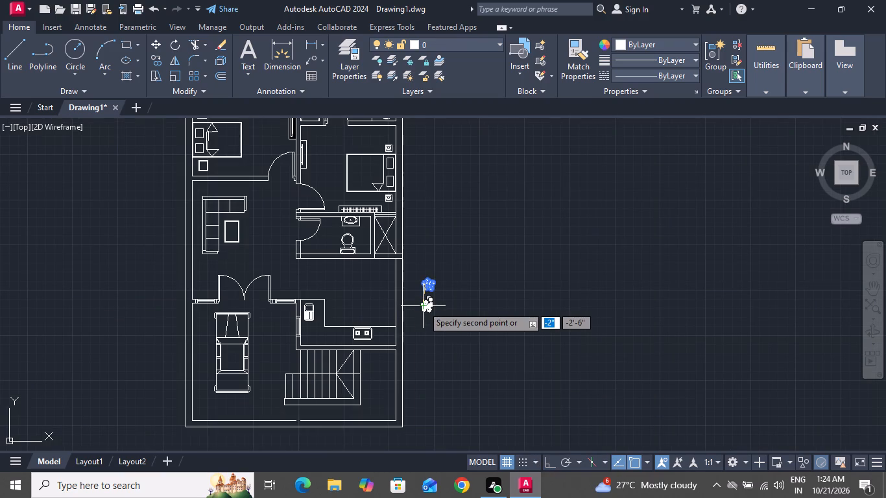
pyautogui.click(375, 363)
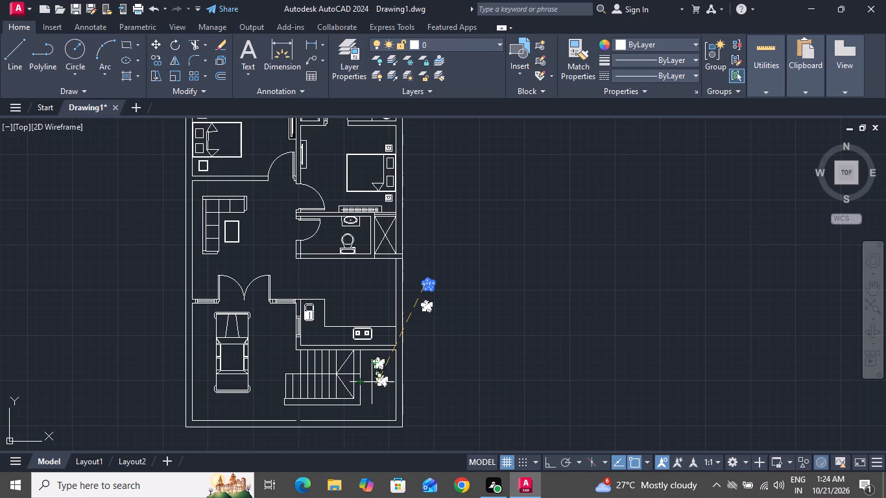
pyautogui.keyDown('ctrl'); pyautogui.scroll(1, 372, 383); pyautogui.keyUp('ctrl')
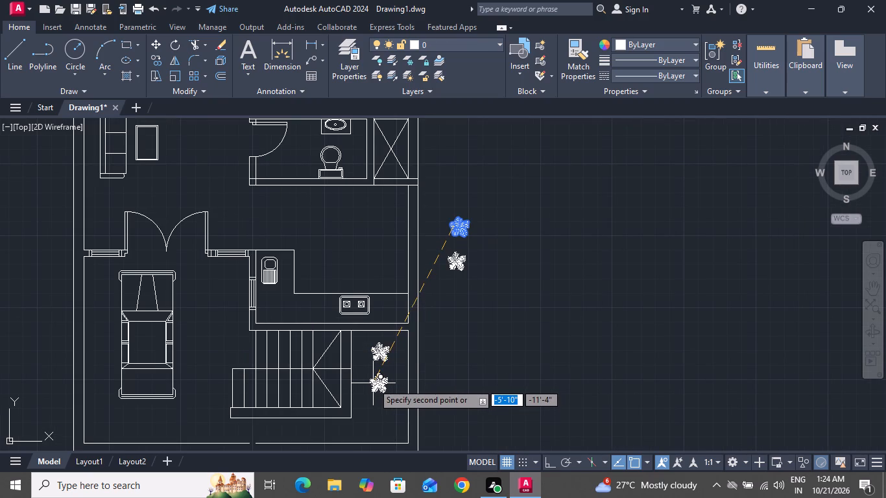
pyautogui.click(374, 383)
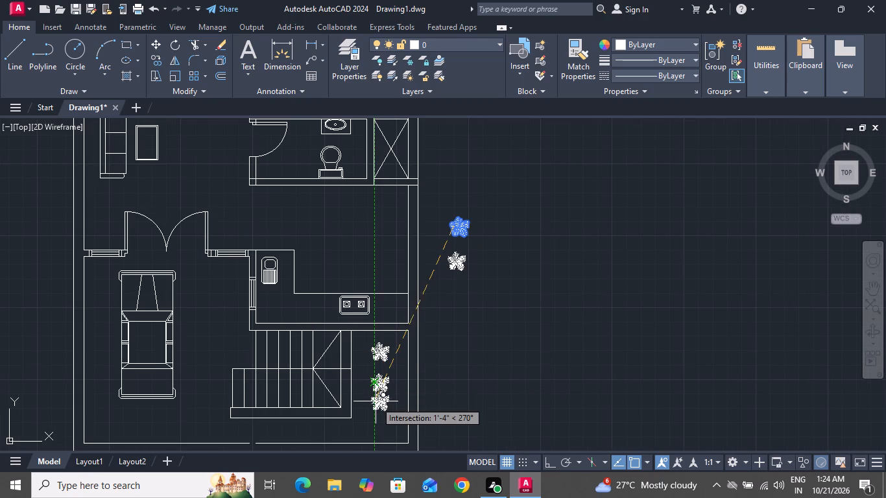
pyautogui.click(377, 415)
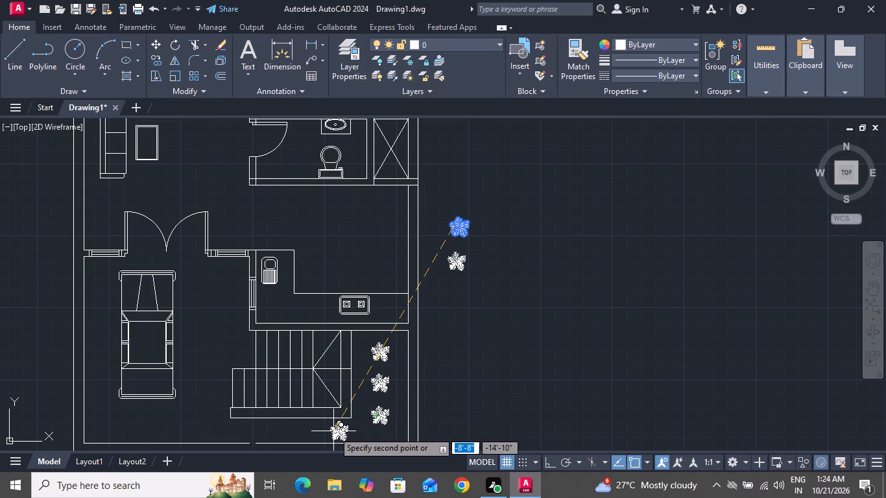
# Place four more tree copies in a horizontal row between the stairs and the south wall, and finish copying.
pyautogui.click(333, 431)
pyautogui.click(304, 432)
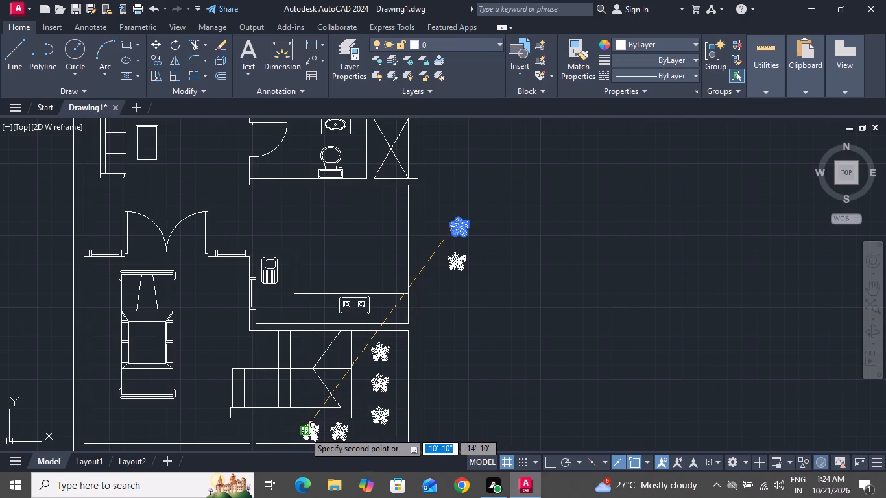
pyautogui.click(275, 431)
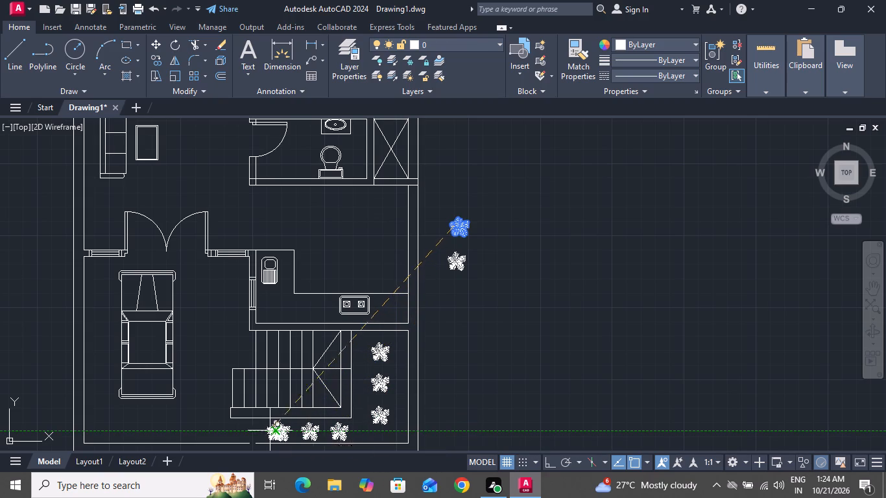
pyautogui.click(248, 432)
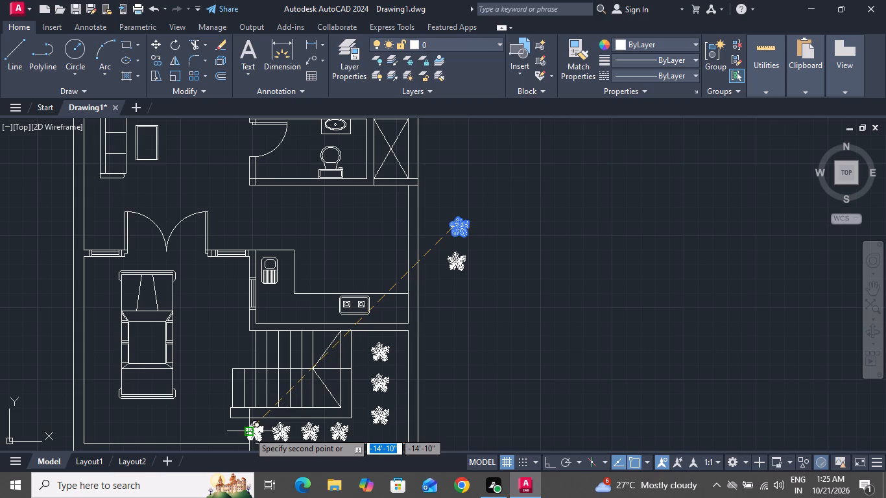
pyautogui.rightClick(248, 432)
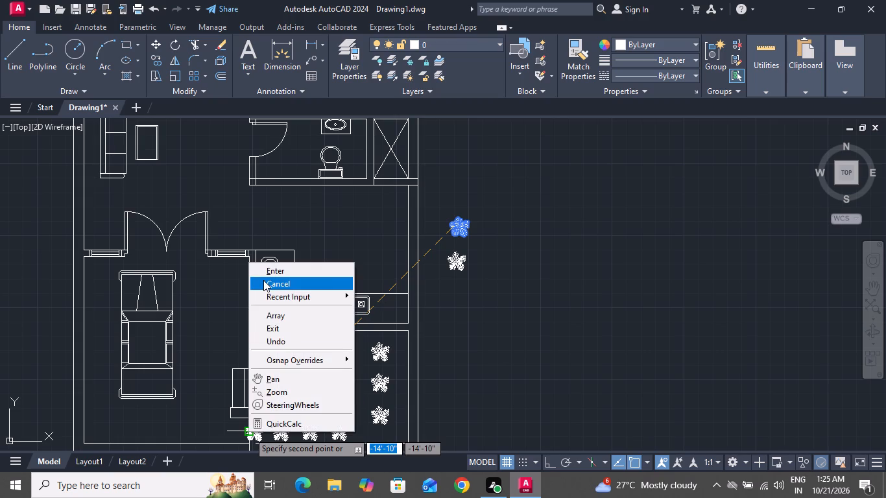
pyautogui.doubleClick(263, 280)
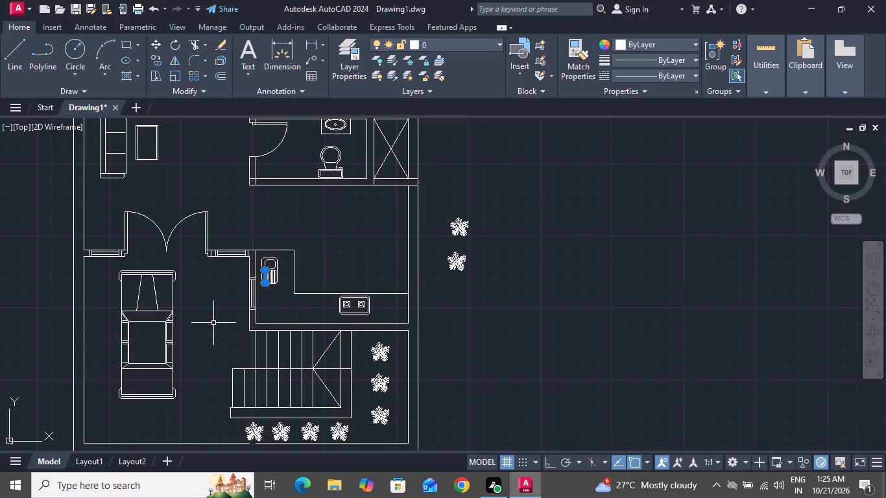
# Draw two vertical 6" lines across the kitchen's south wall, one at the stairs' east edge and one at the east wall.
pyautogui.click(15, 35)
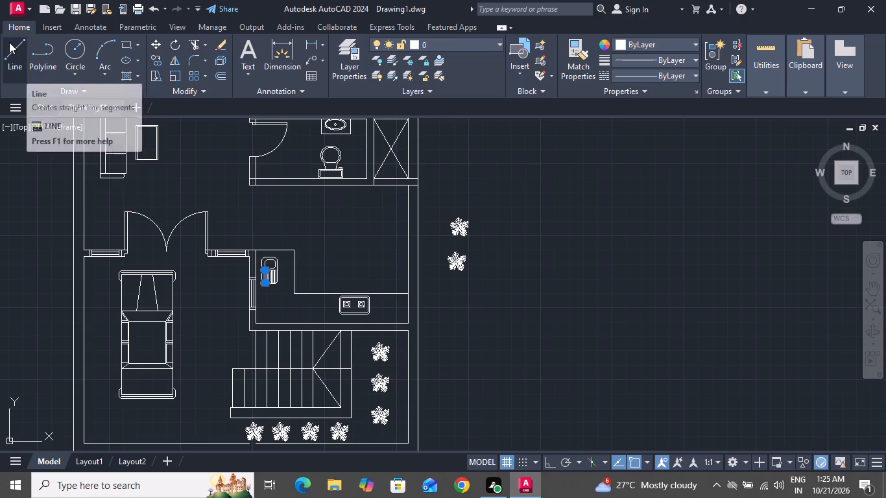
pyautogui.click(9, 42)
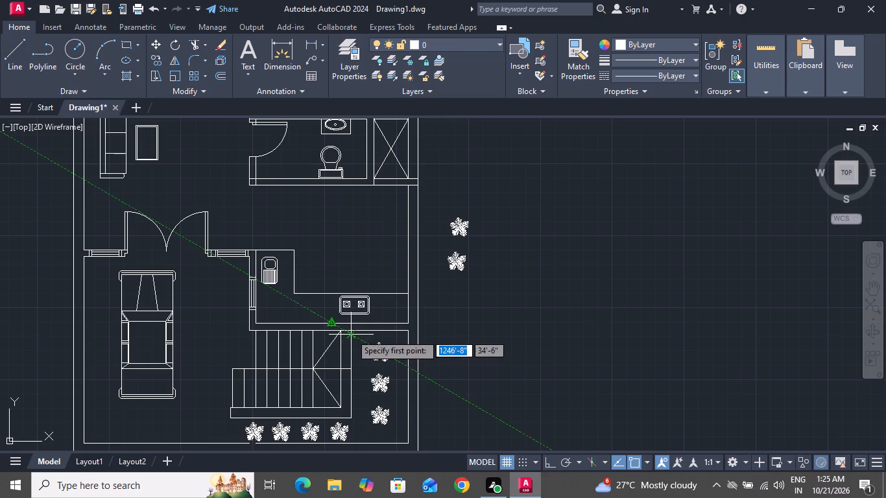
pyautogui.moveTo(350, 332); pyautogui.dragTo(348, 325)
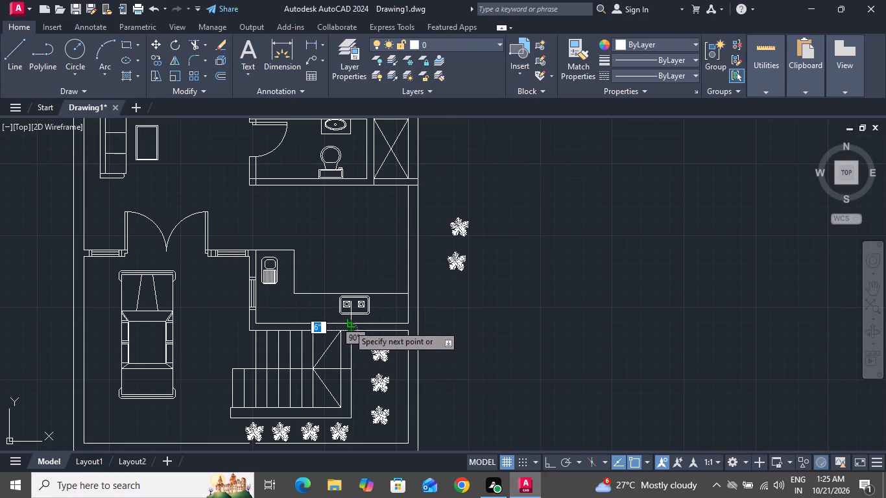
pyautogui.click(348, 325)
pyautogui.rightClick(348, 325)
pyautogui.click(369, 342)
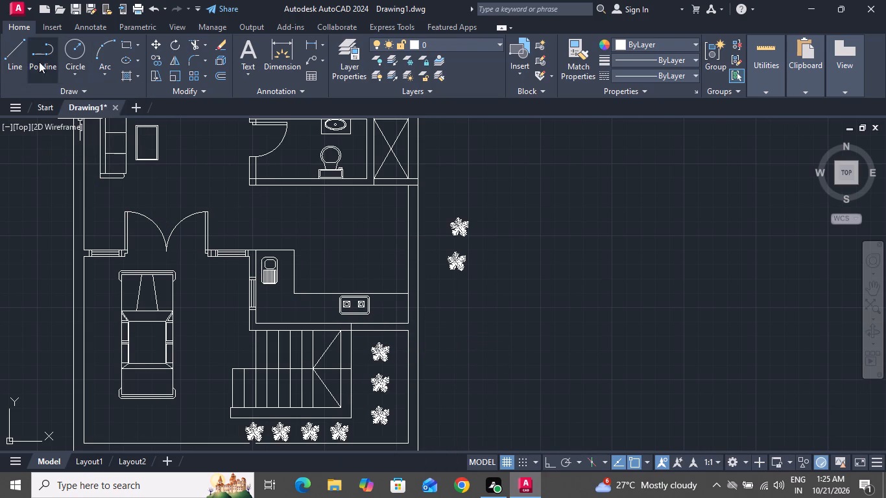
pyautogui.click(11, 47)
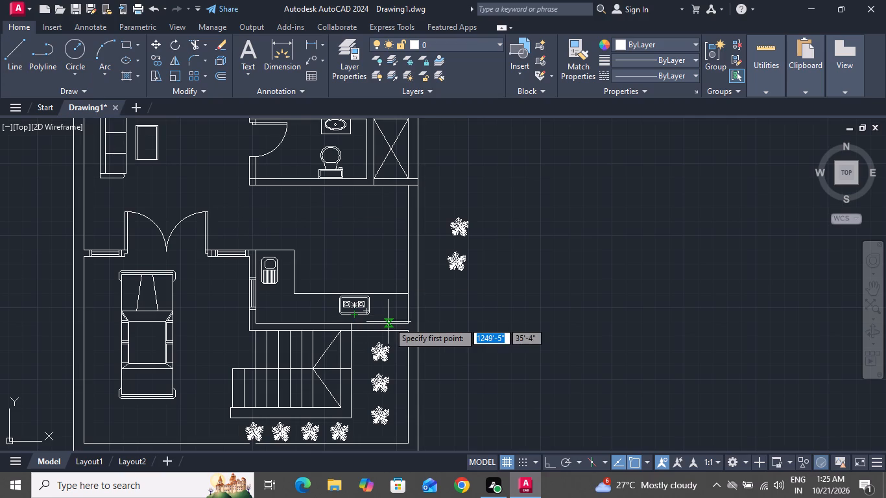
pyautogui.click(407, 322)
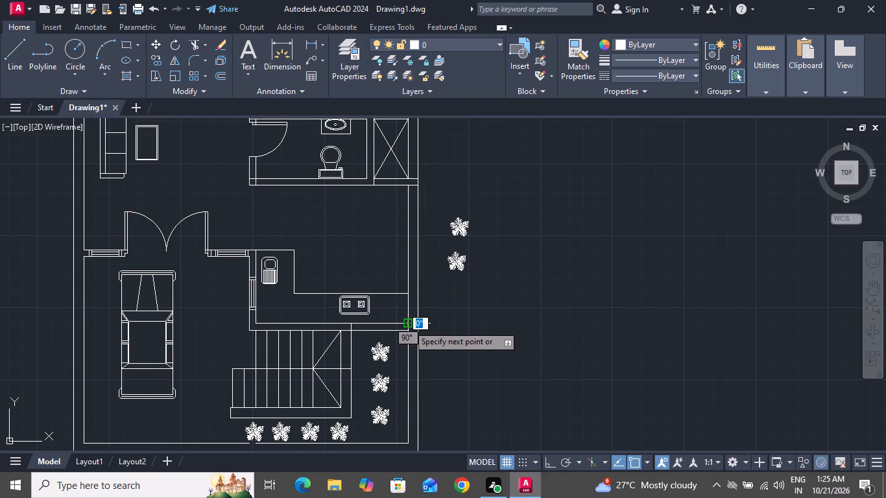
pyautogui.click(408, 329)
pyautogui.rightClick(408, 329)
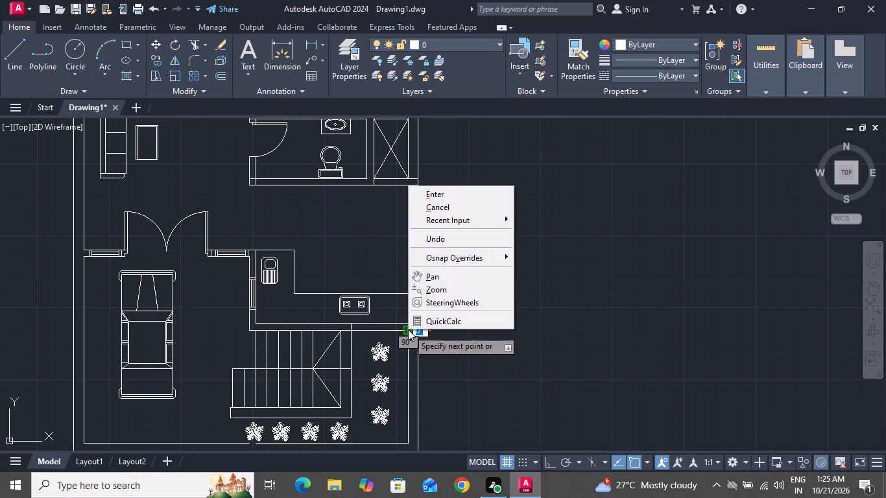
pyautogui.click(453, 200)
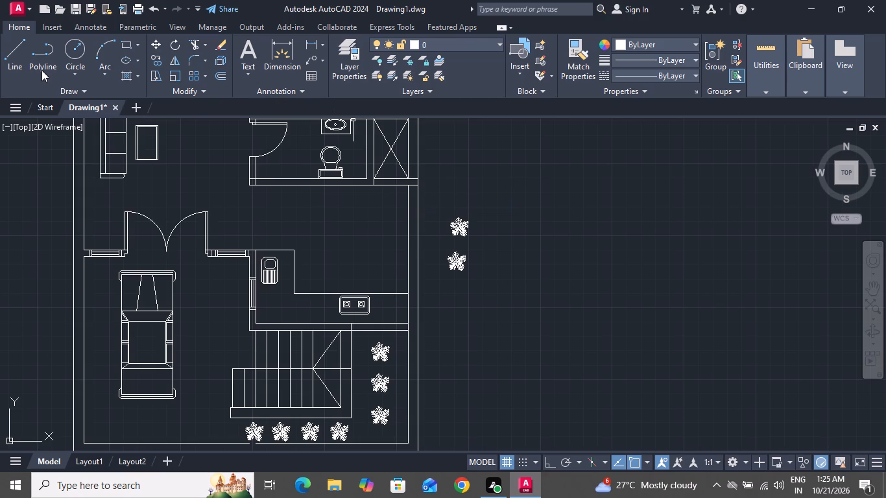
# Draw a horizontal line about 4' long inside the kitchen's south wall, joining the midpoints of the two short vertical lines.
pyautogui.click(16, 41)
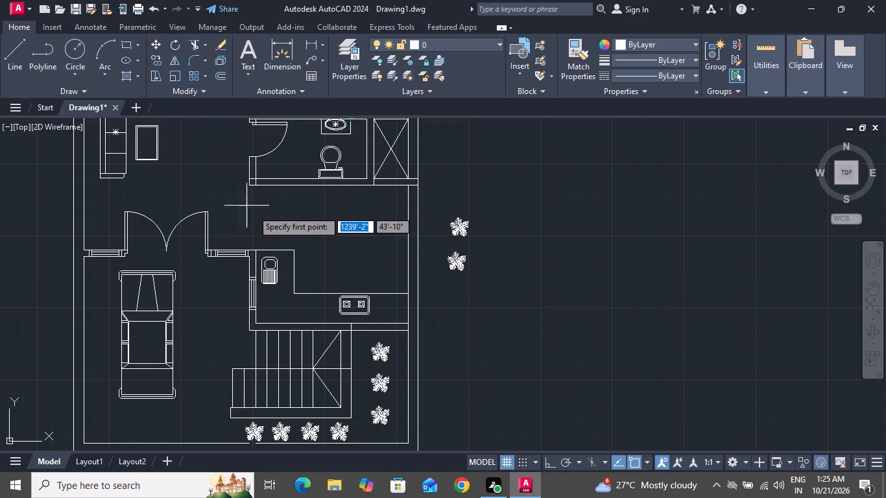
pyautogui.keyDown('ctrl'); pyautogui.scroll(3, 365, 351); pyautogui.keyUp('ctrl')
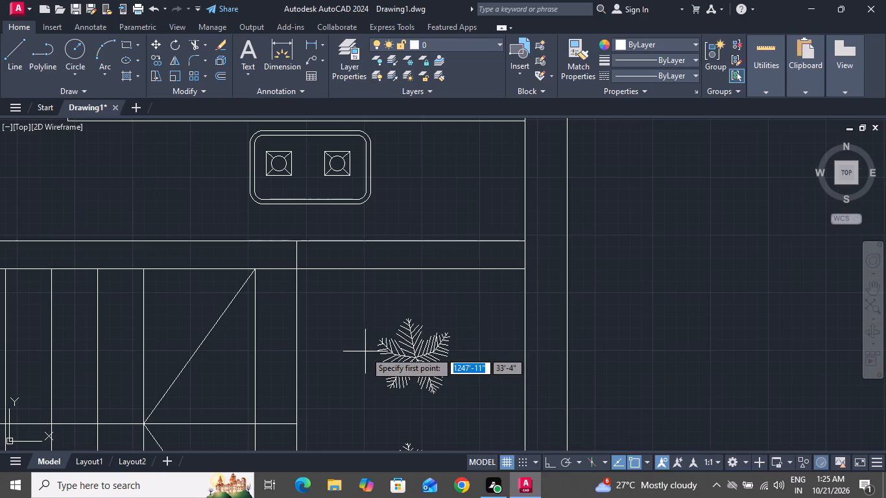
pyautogui.click(298, 254)
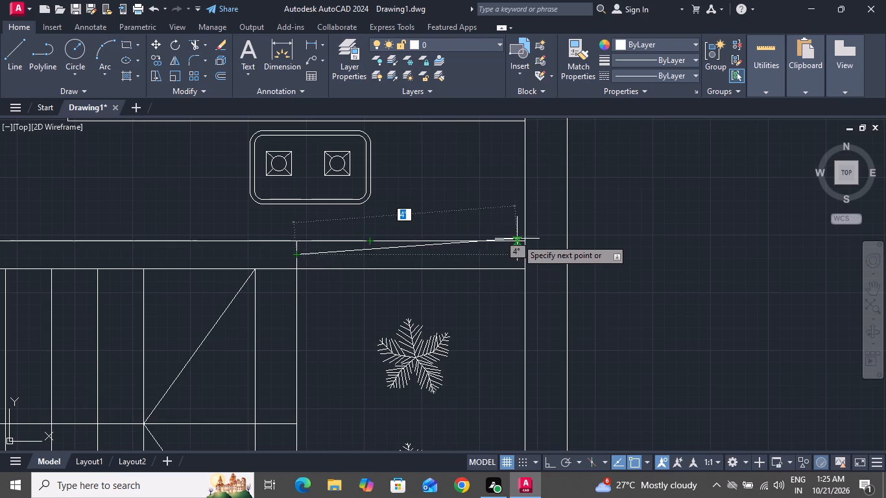
pyautogui.click(523, 255)
pyautogui.rightClick(523, 255)
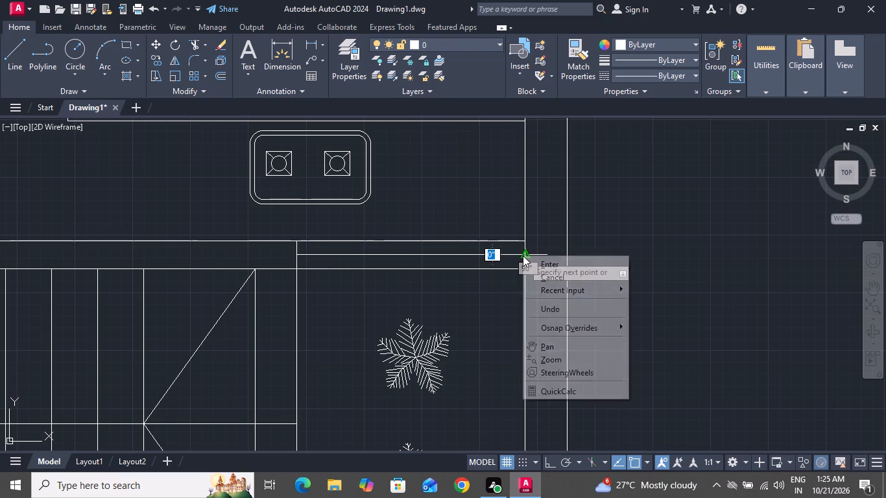
pyautogui.click(537, 273)
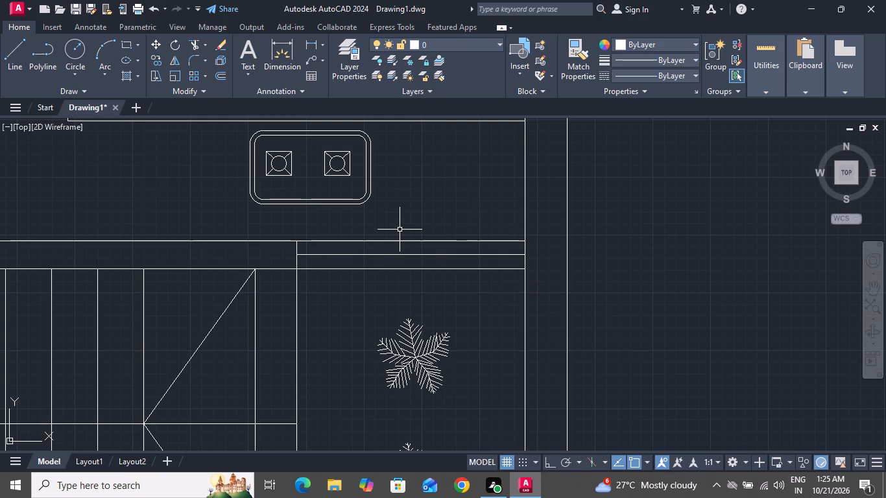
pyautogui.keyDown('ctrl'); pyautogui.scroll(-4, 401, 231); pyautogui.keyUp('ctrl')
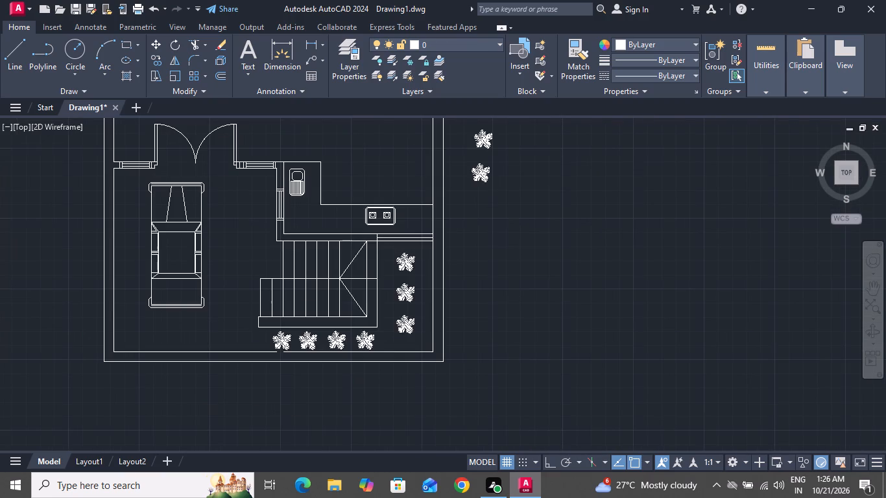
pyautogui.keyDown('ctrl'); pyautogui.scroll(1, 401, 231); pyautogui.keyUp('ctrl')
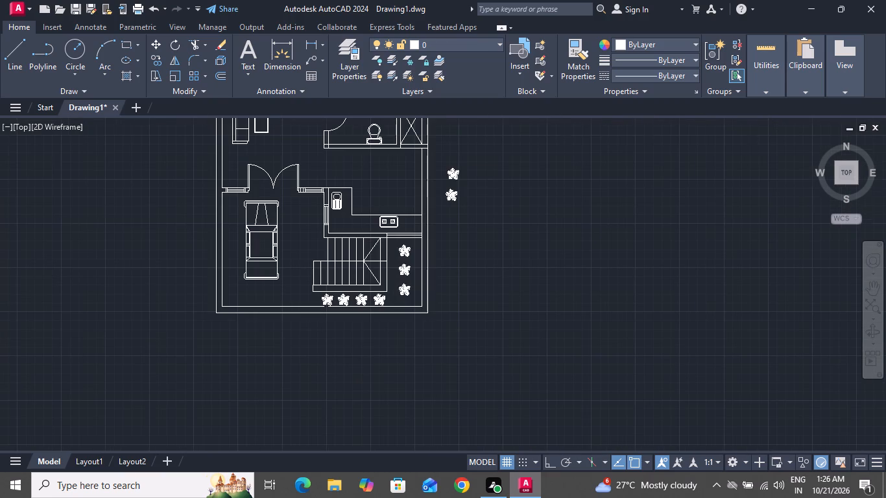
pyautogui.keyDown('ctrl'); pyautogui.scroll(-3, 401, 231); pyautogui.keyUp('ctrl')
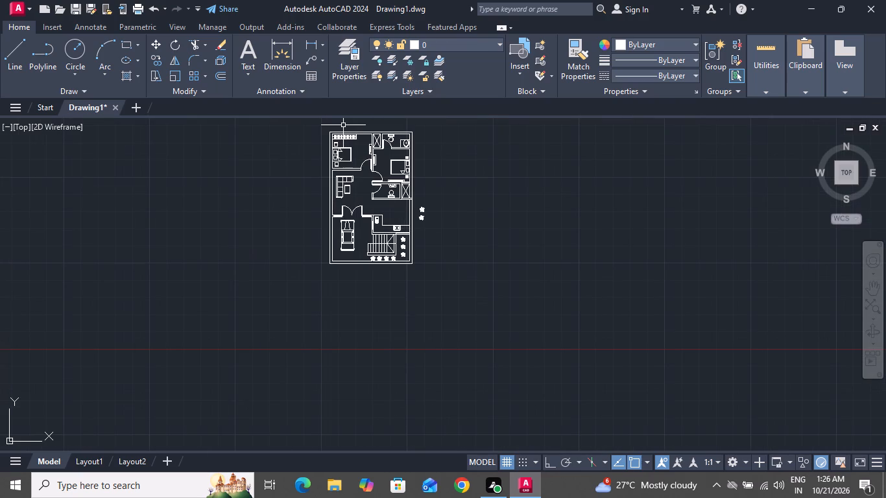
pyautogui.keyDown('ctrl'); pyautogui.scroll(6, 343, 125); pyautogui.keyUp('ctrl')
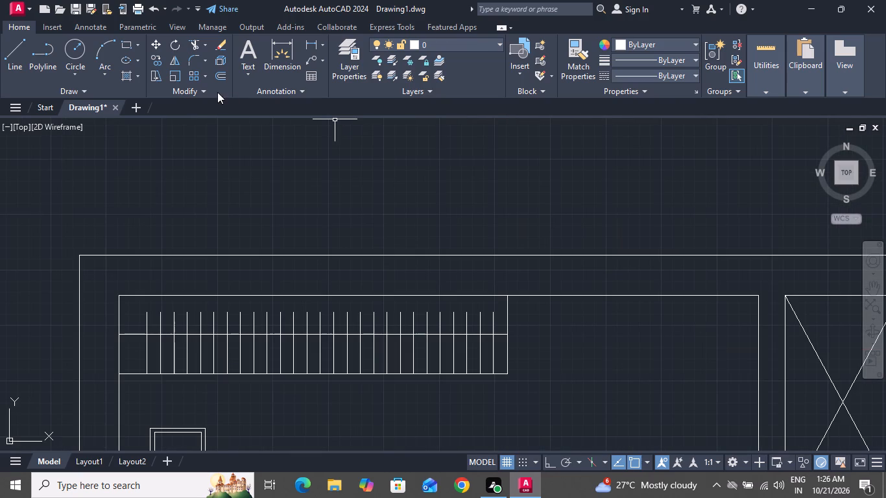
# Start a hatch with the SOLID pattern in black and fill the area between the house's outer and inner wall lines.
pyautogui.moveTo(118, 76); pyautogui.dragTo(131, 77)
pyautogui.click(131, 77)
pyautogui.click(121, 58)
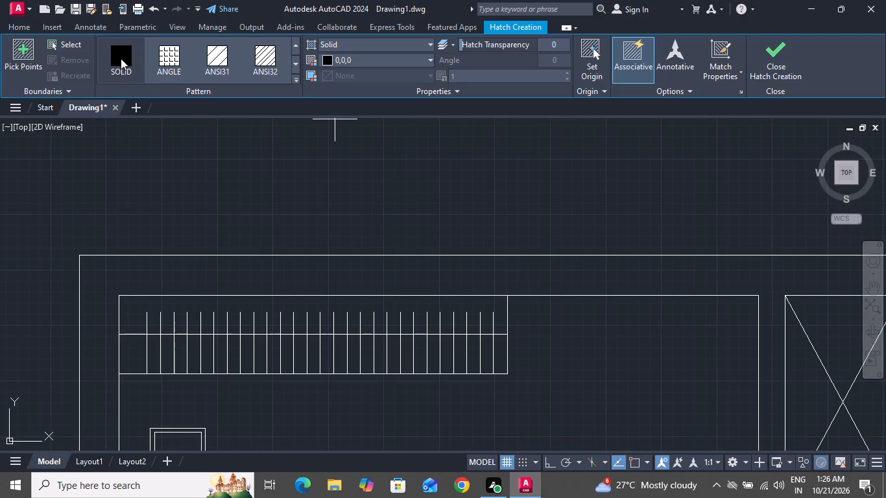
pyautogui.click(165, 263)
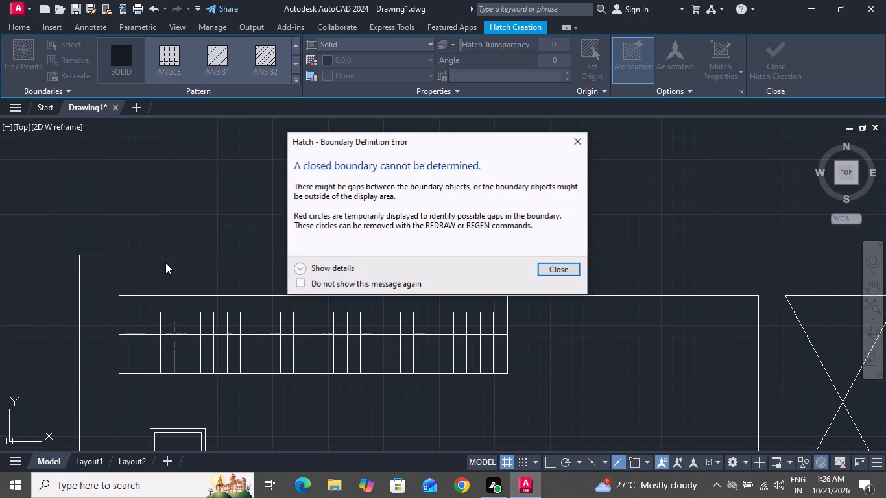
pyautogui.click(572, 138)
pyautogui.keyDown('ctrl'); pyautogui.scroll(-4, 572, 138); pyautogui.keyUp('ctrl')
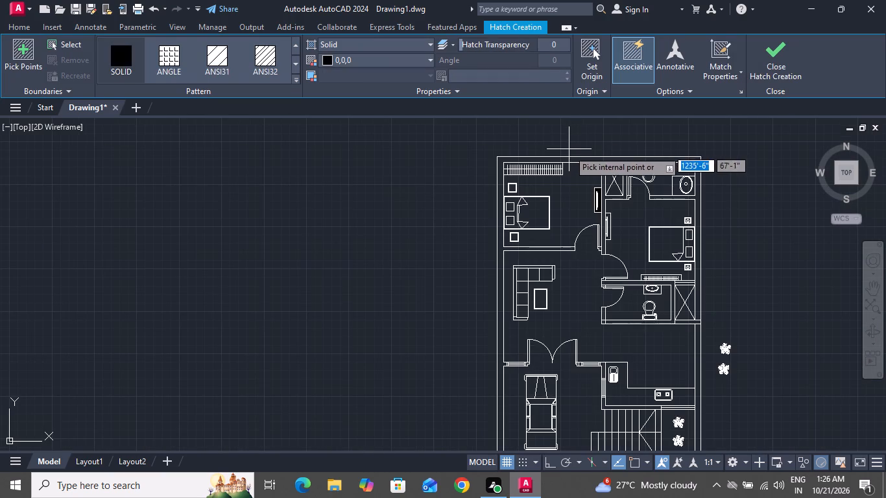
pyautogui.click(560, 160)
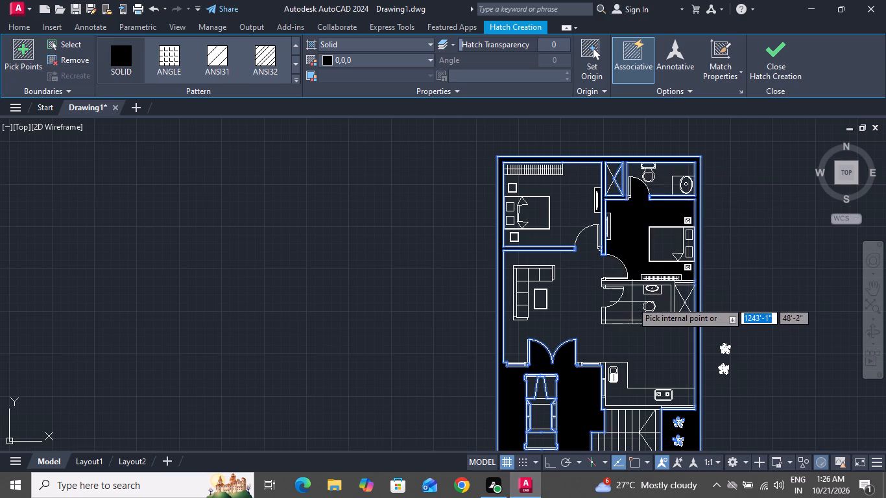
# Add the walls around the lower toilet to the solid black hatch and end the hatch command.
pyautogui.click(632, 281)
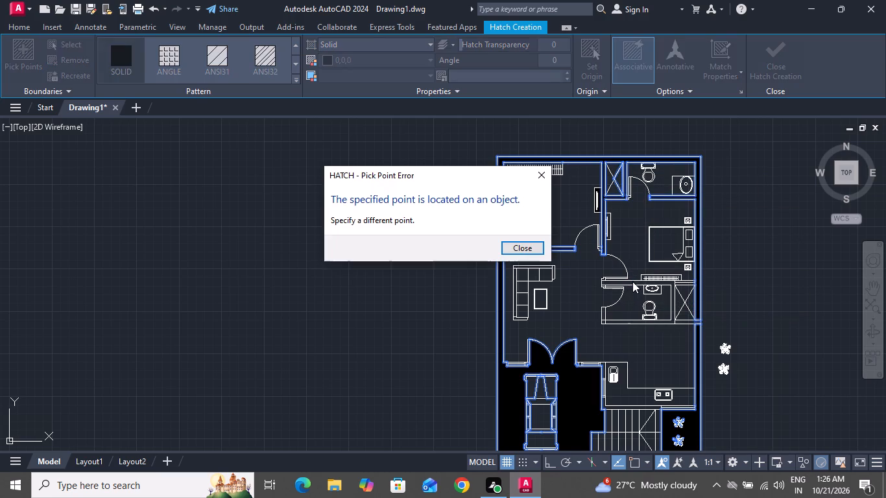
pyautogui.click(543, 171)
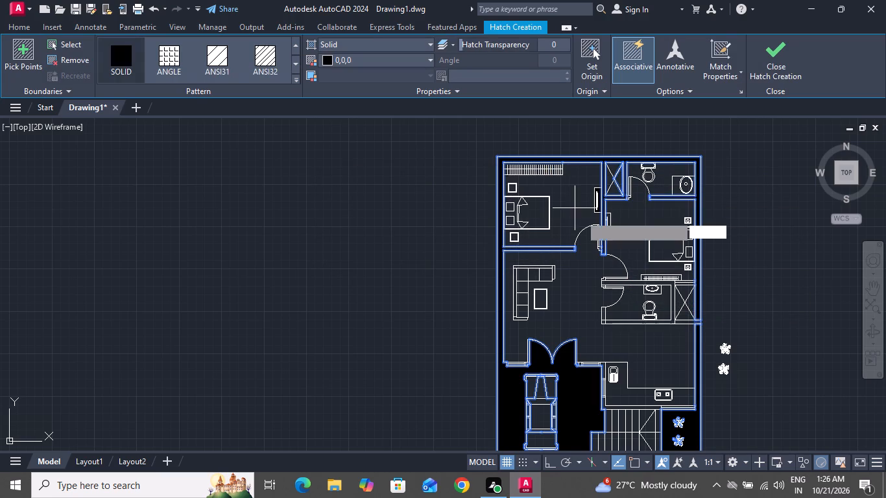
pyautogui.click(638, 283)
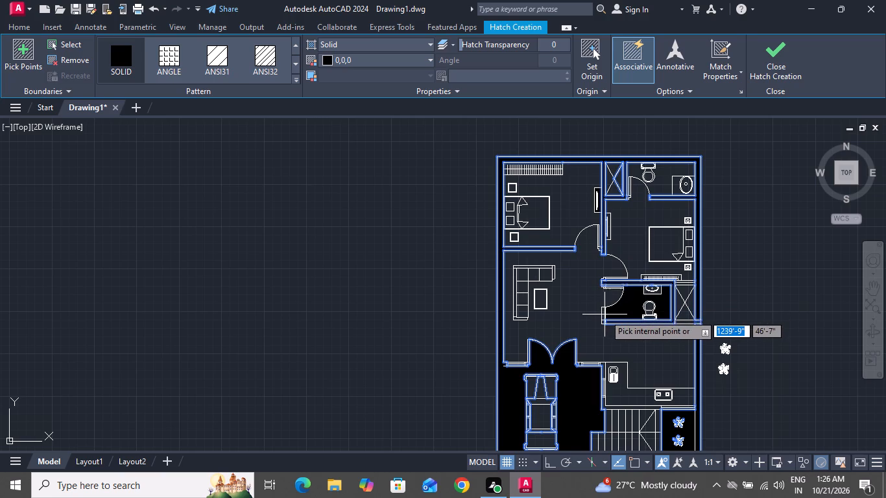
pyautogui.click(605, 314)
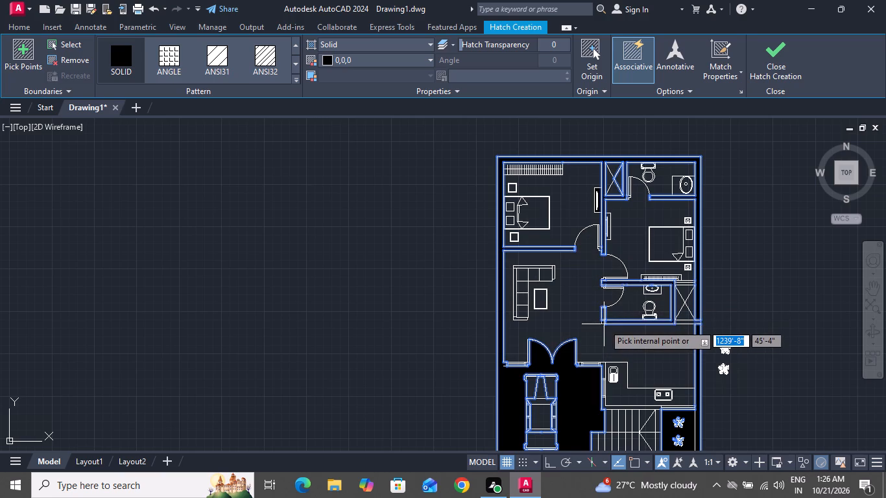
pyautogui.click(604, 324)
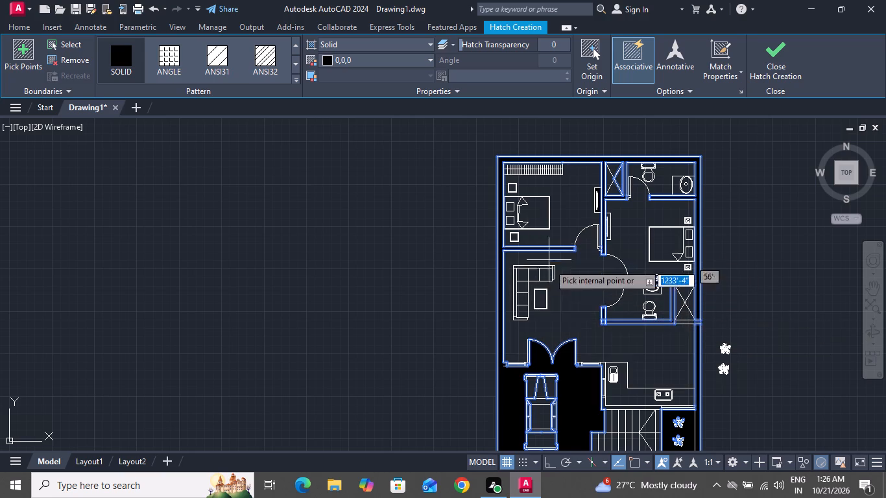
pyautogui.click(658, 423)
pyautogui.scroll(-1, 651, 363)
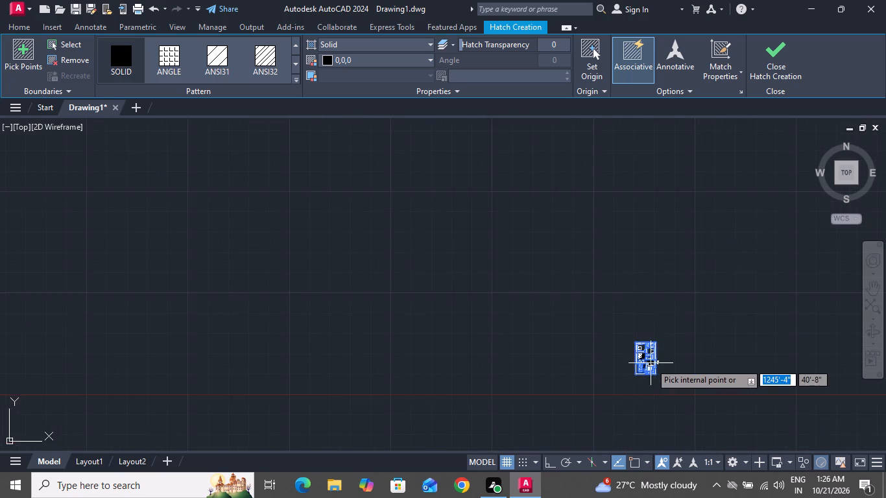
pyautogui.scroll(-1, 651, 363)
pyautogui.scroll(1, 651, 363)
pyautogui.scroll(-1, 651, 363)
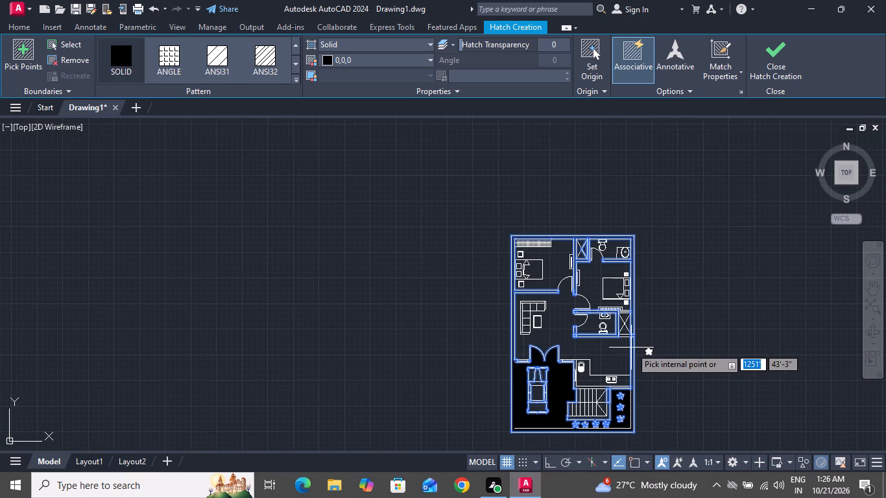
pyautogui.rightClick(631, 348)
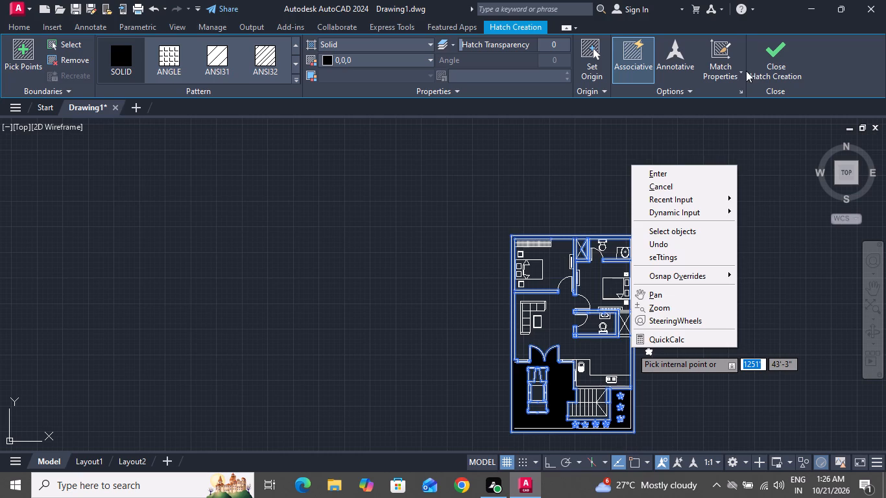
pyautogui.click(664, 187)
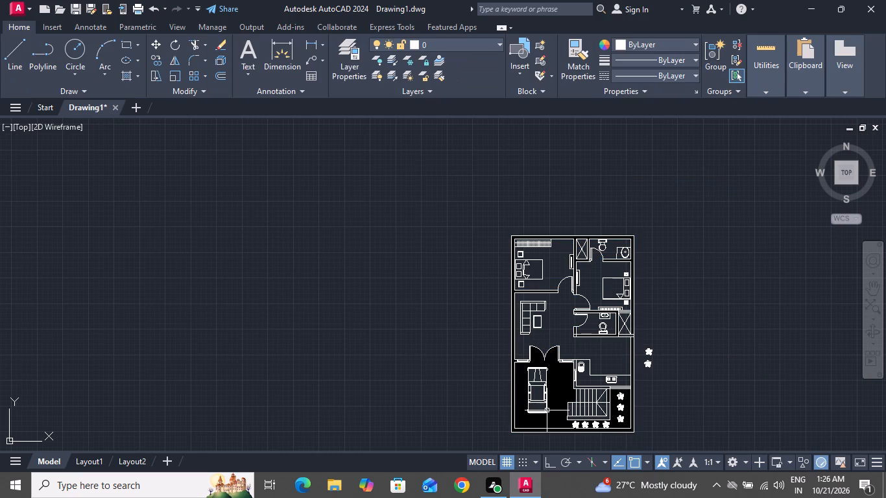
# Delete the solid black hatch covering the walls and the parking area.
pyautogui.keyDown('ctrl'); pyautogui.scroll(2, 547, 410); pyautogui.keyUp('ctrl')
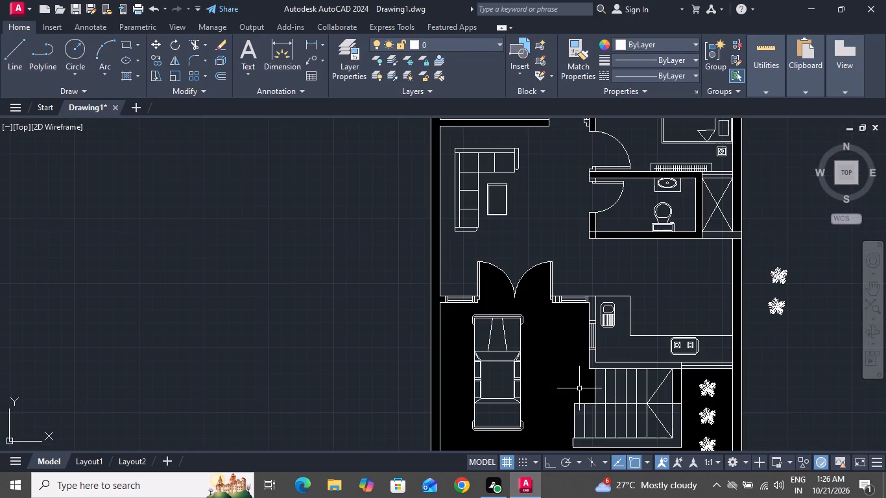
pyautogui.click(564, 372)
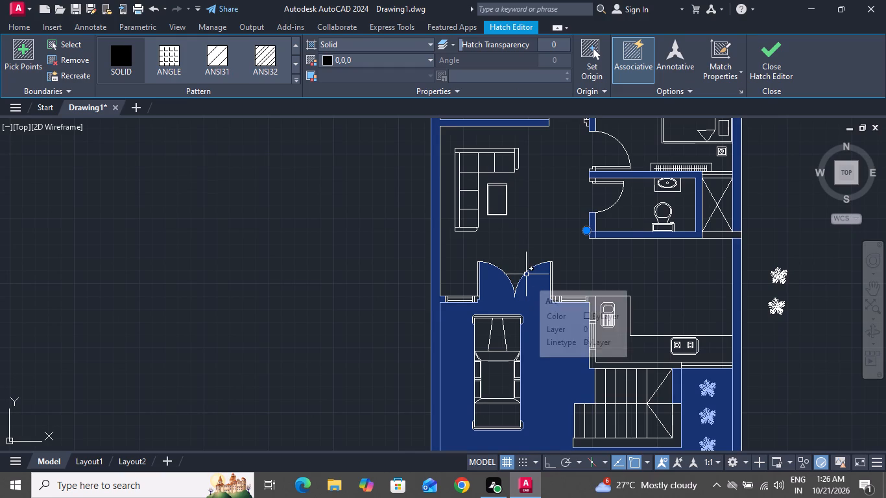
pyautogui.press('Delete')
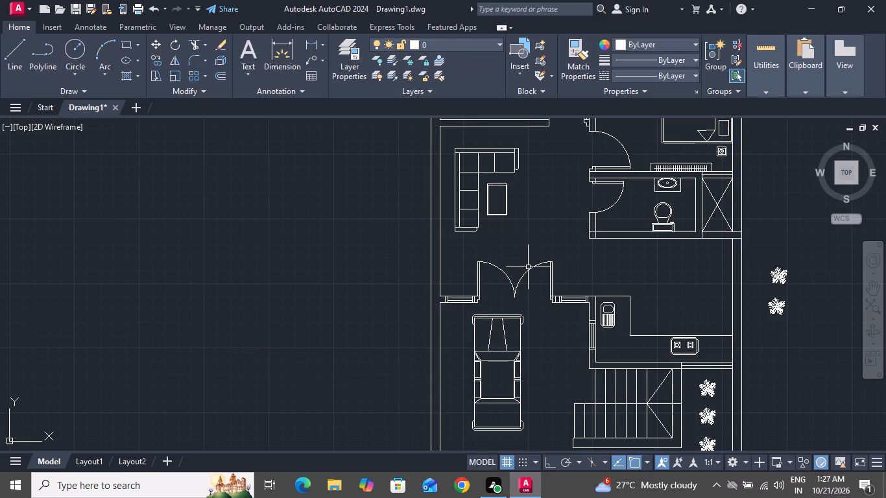
# Start a new SOLID black hatch and fill the house's wall region from a point inside the north wall.
pyautogui.keyDown('ctrl'); pyautogui.scroll(-2, 529, 265); pyautogui.keyUp('ctrl')
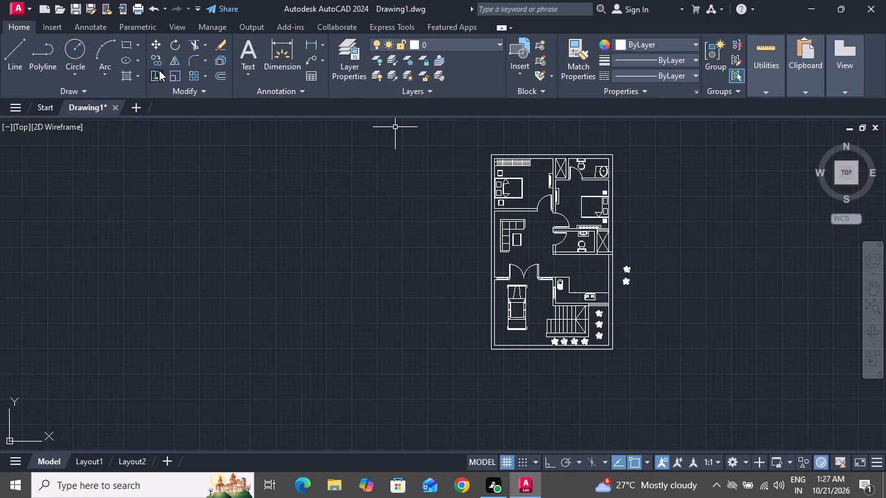
pyautogui.click(130, 77)
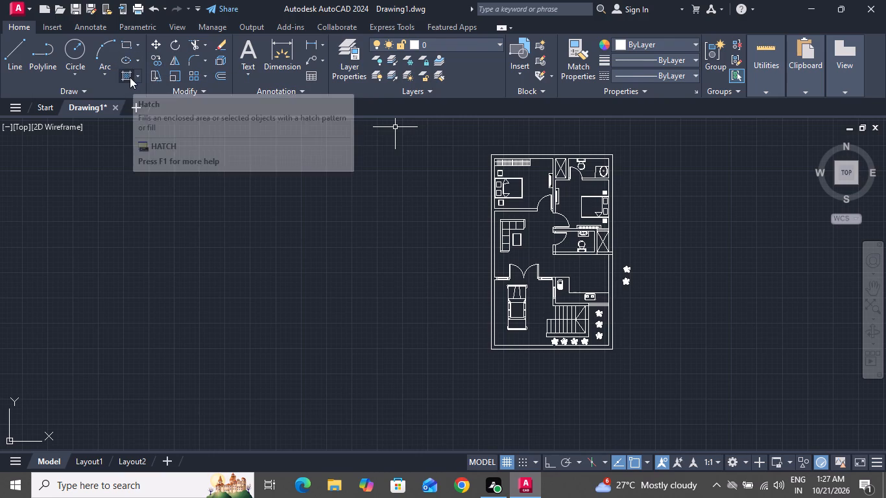
pyautogui.click(117, 67)
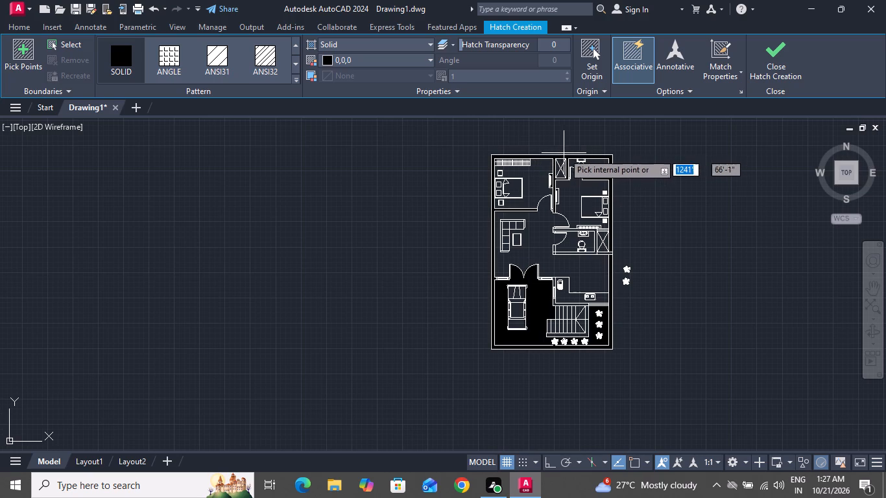
pyautogui.click(608, 157)
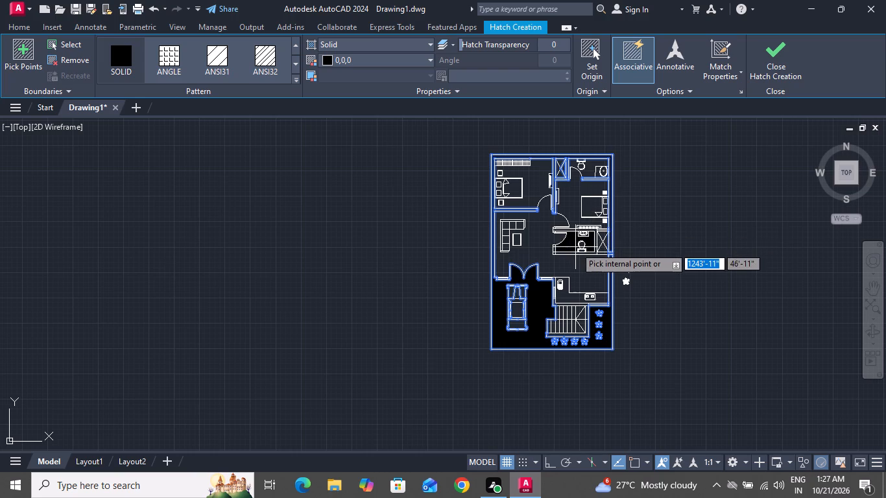
# Add the partition walls around the lower toilet to the solid black hatch and end the hatch command.
pyautogui.keyDown('ctrl'); pyautogui.scroll(7, 575, 247); pyautogui.keyUp('ctrl')
pyautogui.click(474, 383)
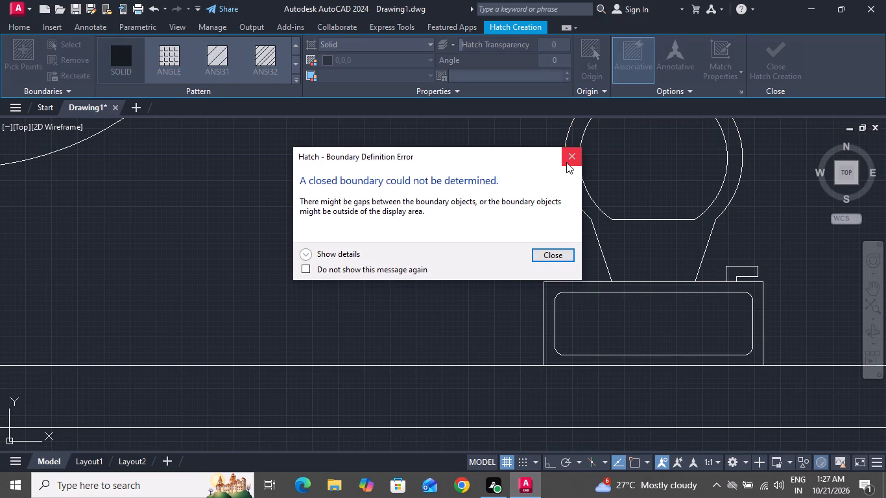
pyautogui.click(567, 162)
pyautogui.keyDown('ctrl'); pyautogui.scroll(-4, 567, 162); pyautogui.keyUp('ctrl')
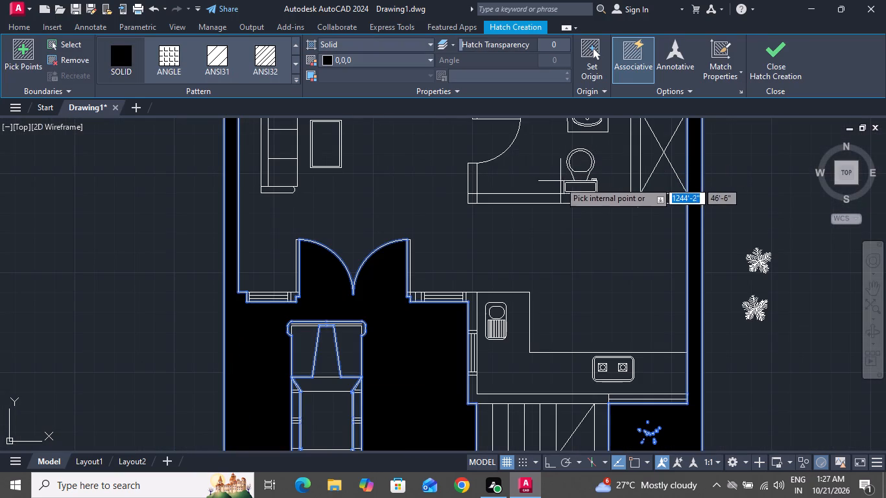
pyautogui.click(544, 202)
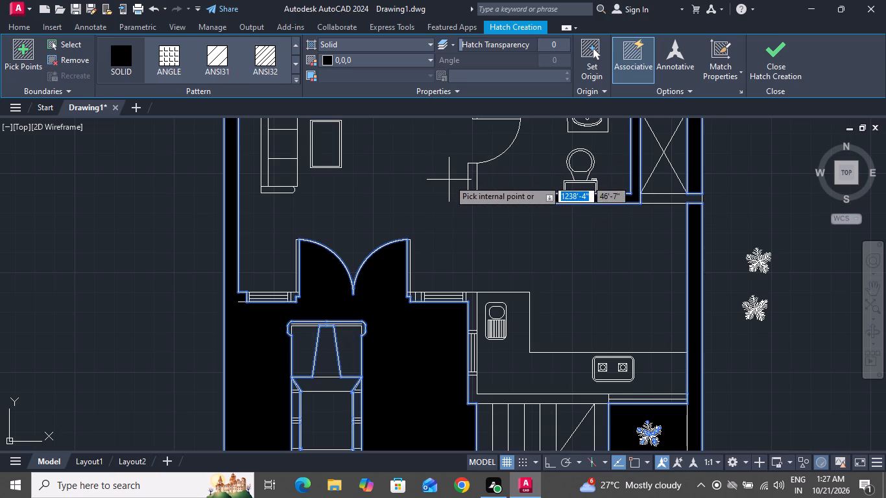
pyautogui.keyDown('ctrl'); pyautogui.scroll(-6, 468, 192); pyautogui.keyUp('ctrl')
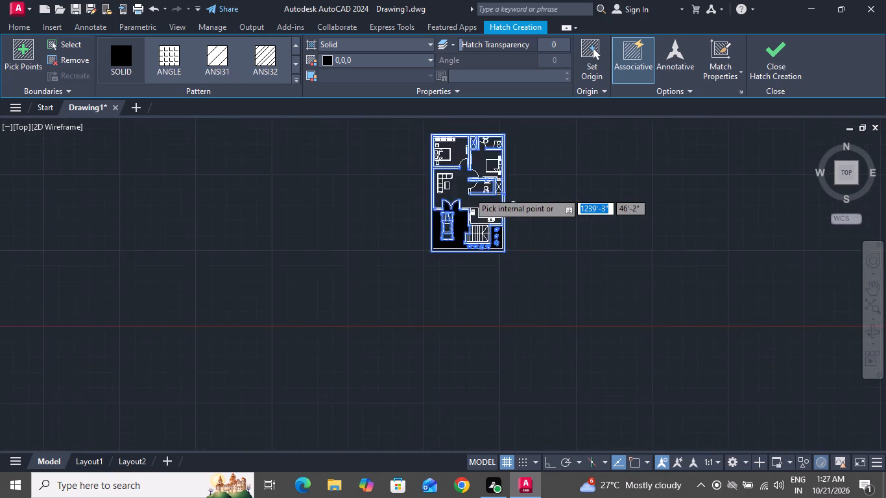
pyautogui.keyDown('ctrl'); pyautogui.scroll(-1, 468, 192); pyautogui.keyUp('ctrl')
pyautogui.keyDown('ctrl'); pyautogui.scroll(1, 468, 192); pyautogui.keyUp('ctrl')
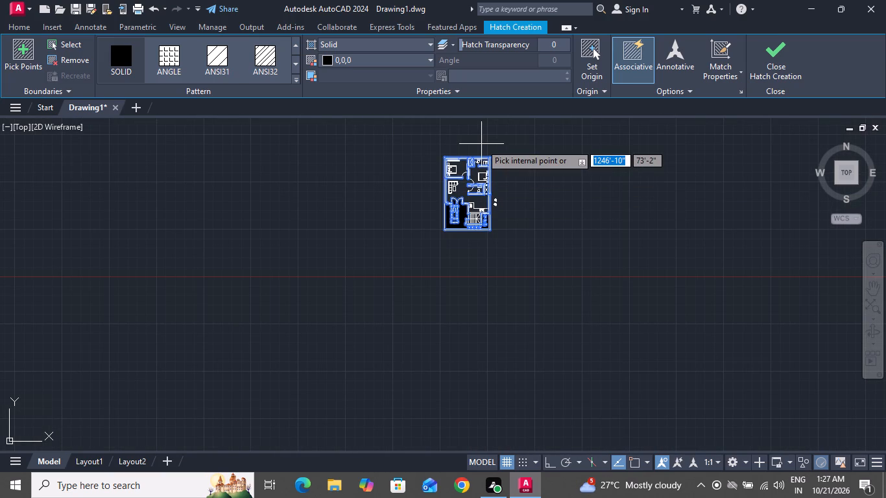
pyautogui.rightClick(481, 144)
pyautogui.click(496, 161)
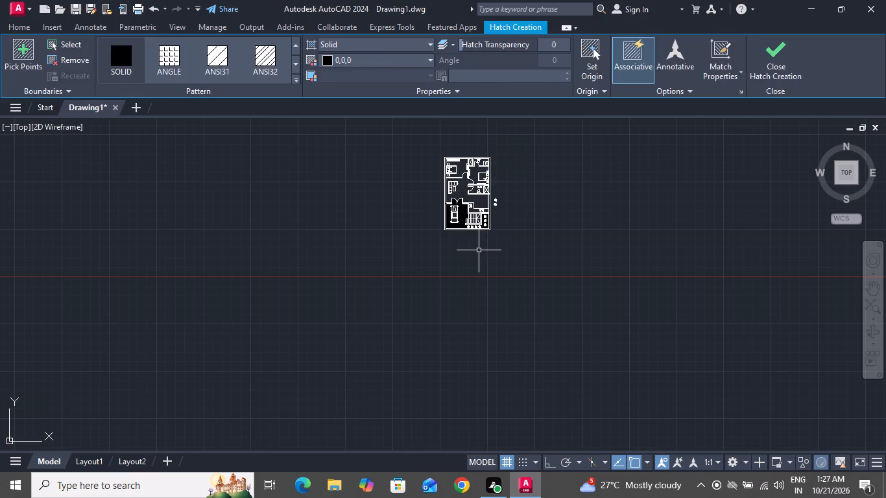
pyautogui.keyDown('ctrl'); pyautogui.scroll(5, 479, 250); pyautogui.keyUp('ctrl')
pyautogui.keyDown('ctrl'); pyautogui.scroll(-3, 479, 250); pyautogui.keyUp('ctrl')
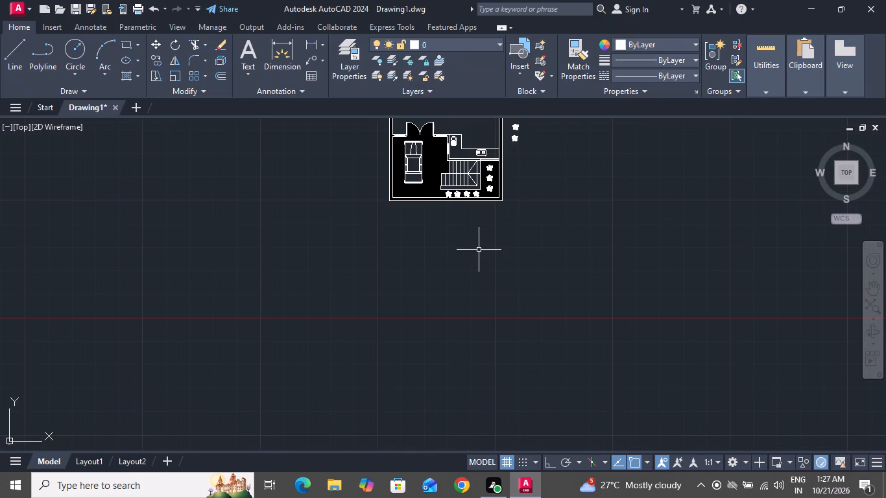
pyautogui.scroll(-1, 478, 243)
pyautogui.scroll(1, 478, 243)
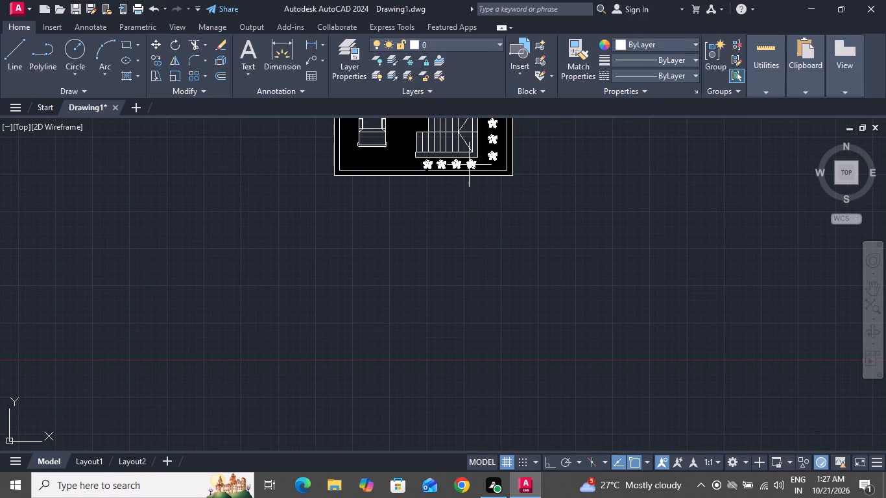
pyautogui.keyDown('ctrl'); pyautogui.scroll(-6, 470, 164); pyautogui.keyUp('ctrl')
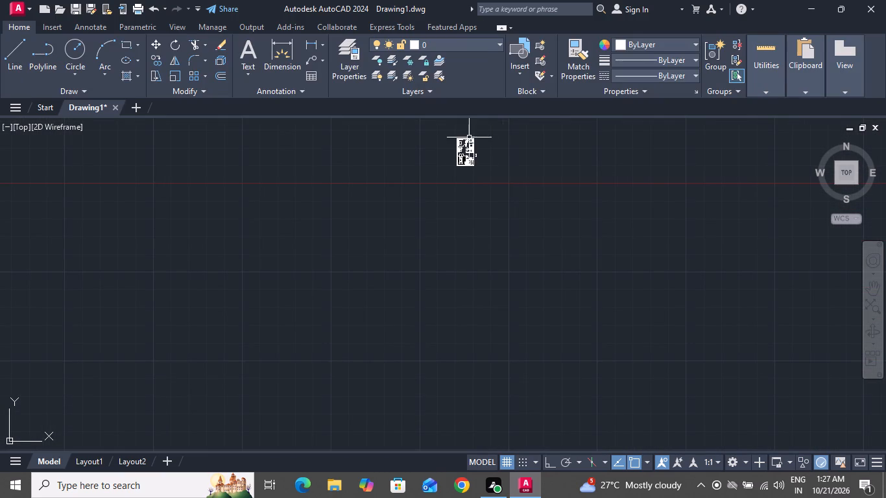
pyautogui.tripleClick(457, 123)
# Add a linear dimension across the outer corners of the house's north wall, placed just outside the wall.
pyautogui.keyDown('ctrl'); pyautogui.scroll(3, 457, 123); pyautogui.keyUp('ctrl')
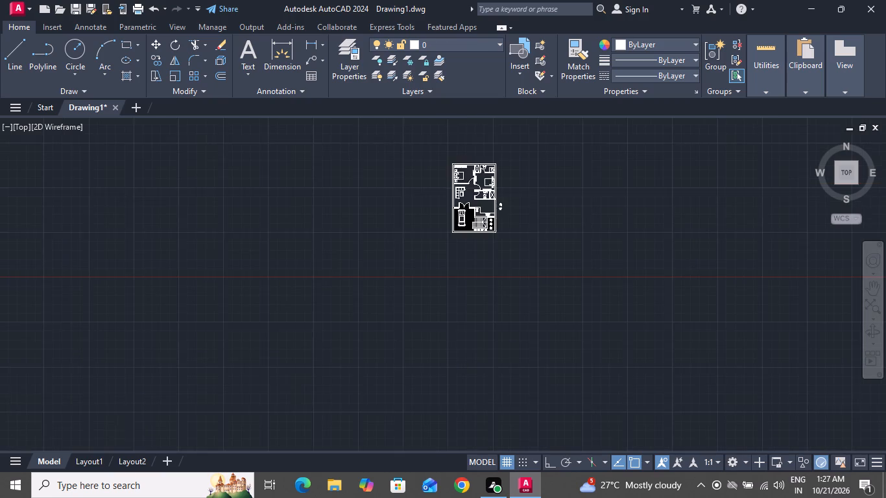
pyautogui.keyDown('ctrl'); pyautogui.scroll(2, 457, 123); pyautogui.keyUp('ctrl')
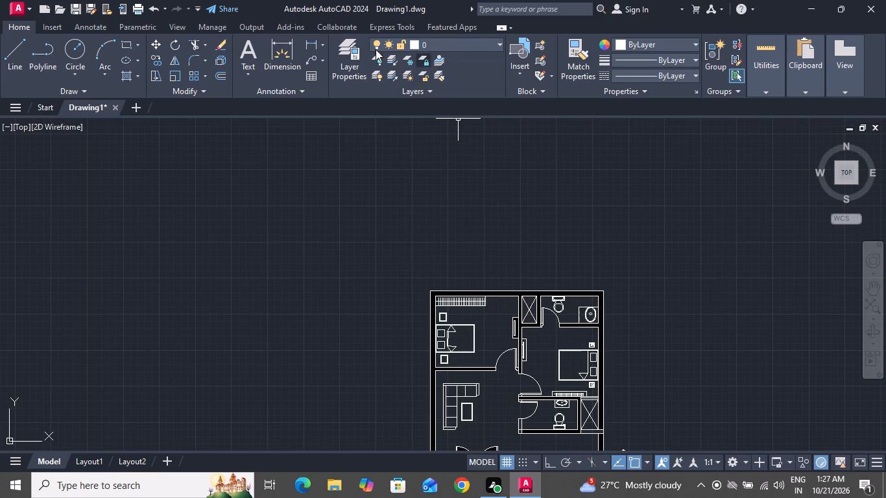
pyautogui.click(310, 41)
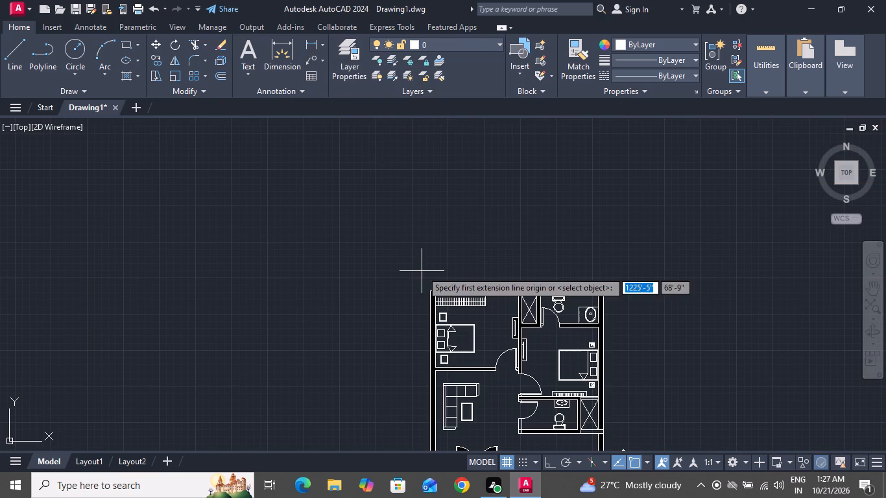
pyautogui.moveTo(433, 289); pyautogui.dragTo(506, 282)
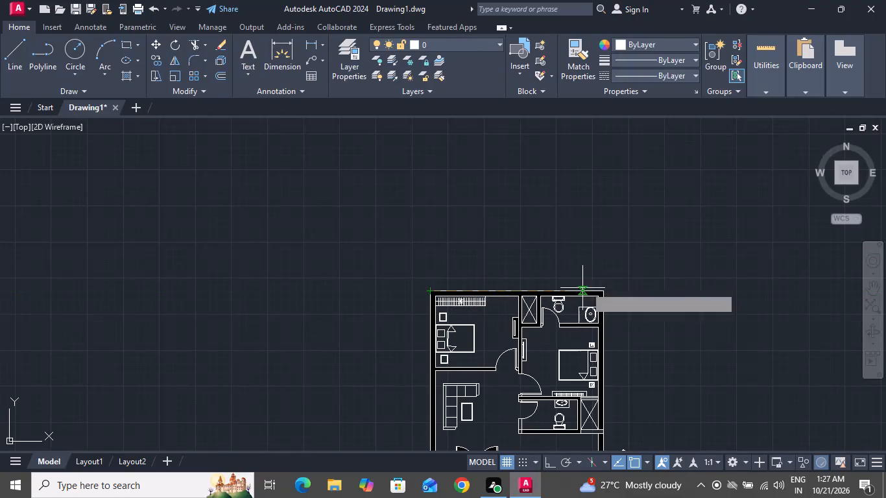
pyautogui.click(603, 289)
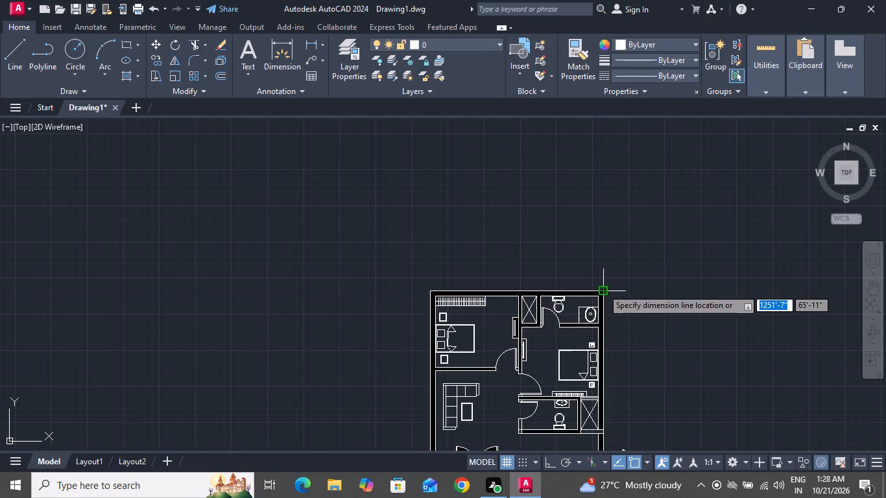
pyautogui.click(603, 278)
# Modify the Standard dimension style to a text height of 0'-10.18" and an arrow size of 1'-3.18", and set it current.
pyautogui.write('d')
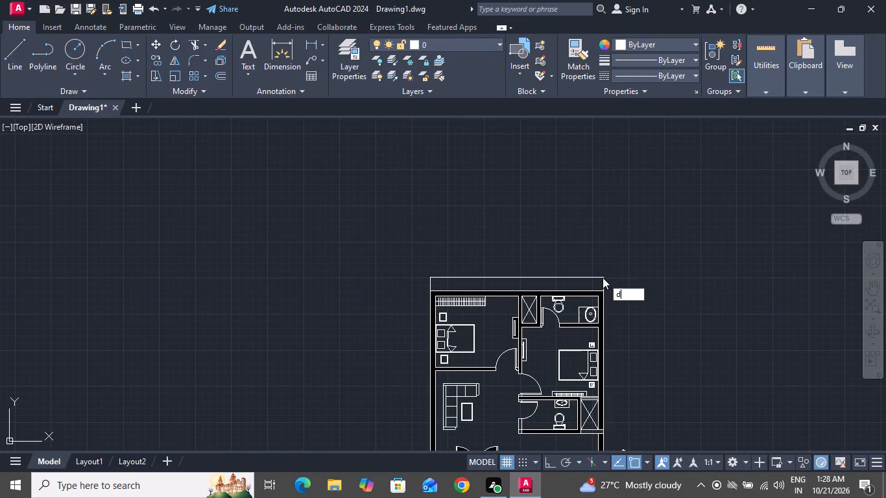
pyautogui.press('space')
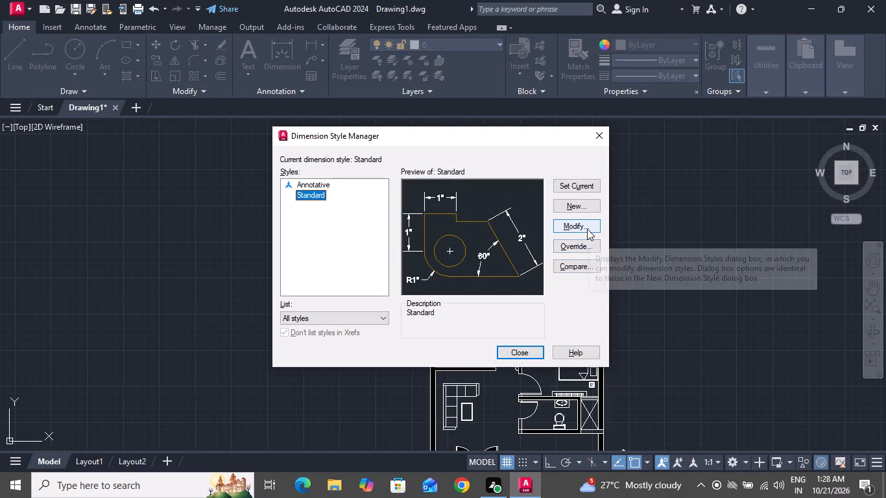
pyautogui.click(587, 229)
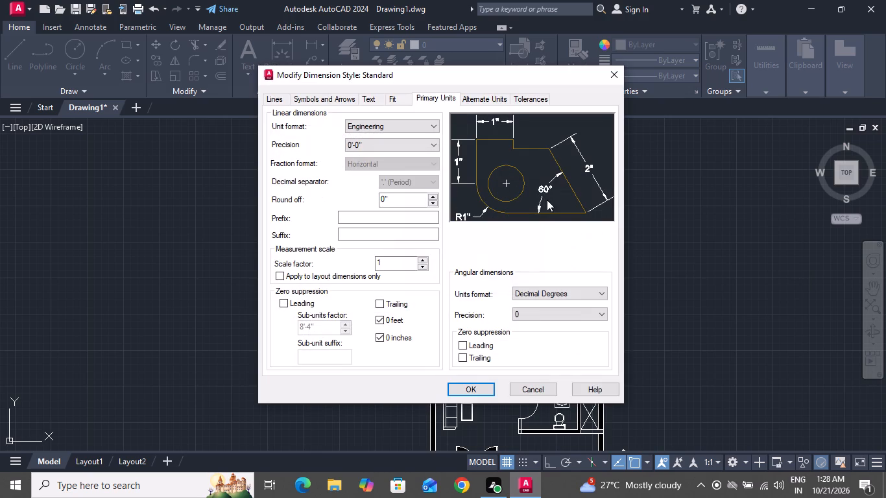
pyautogui.rightClick(541, 197)
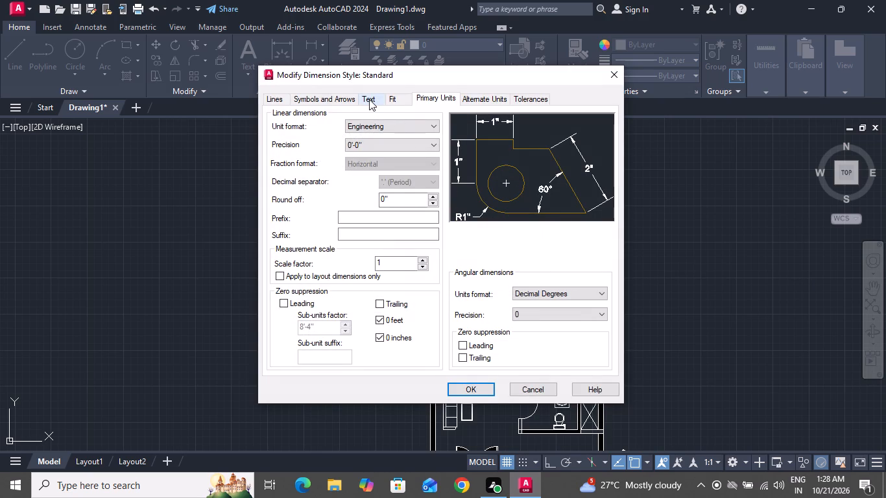
pyautogui.click(369, 99)
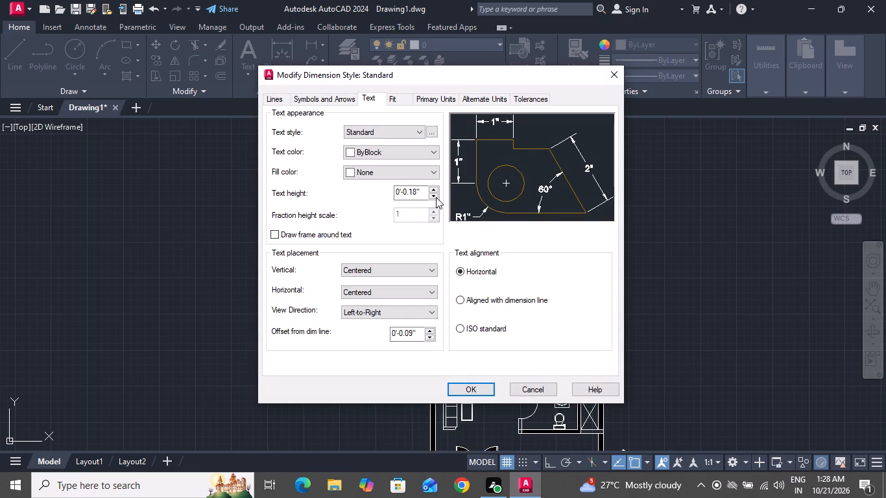
pyautogui.click(437, 190)
pyautogui.click(437, 190)
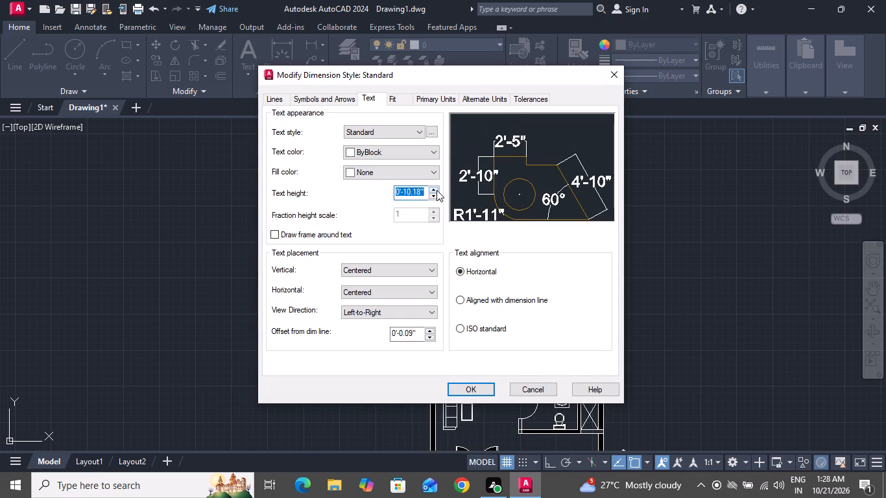
pyautogui.click(346, 97)
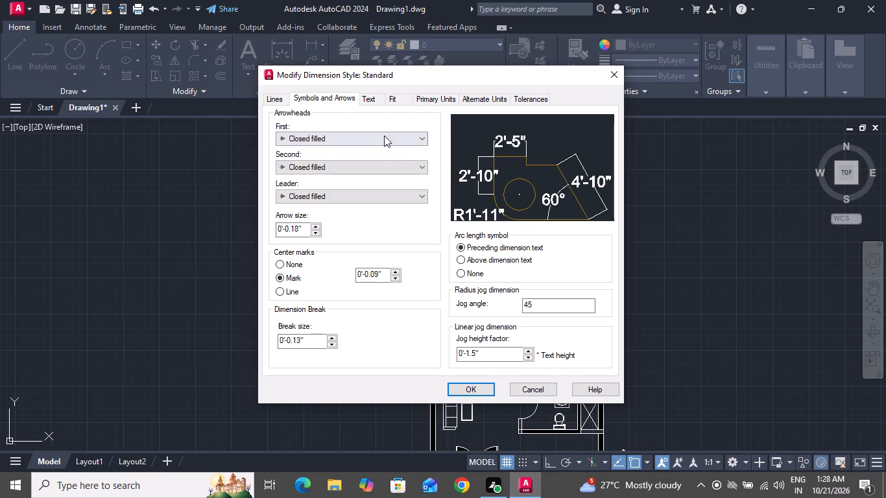
pyautogui.tripleClick(314, 229)
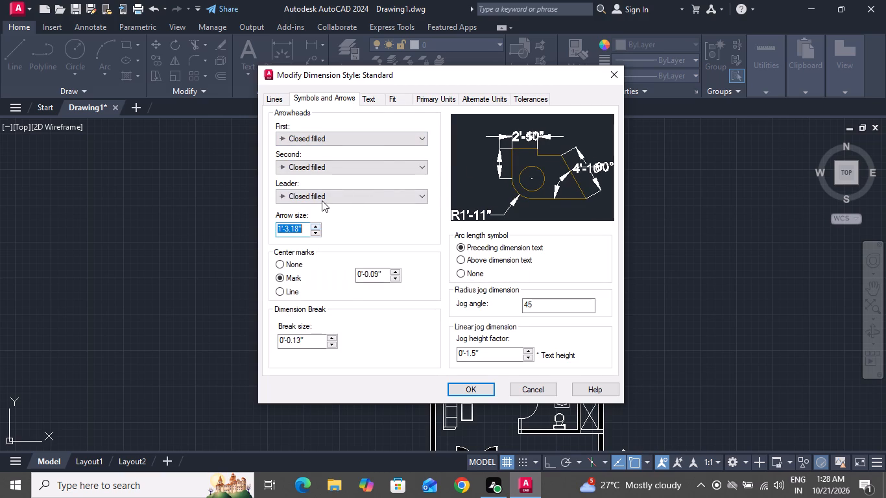
pyautogui.click(485, 384)
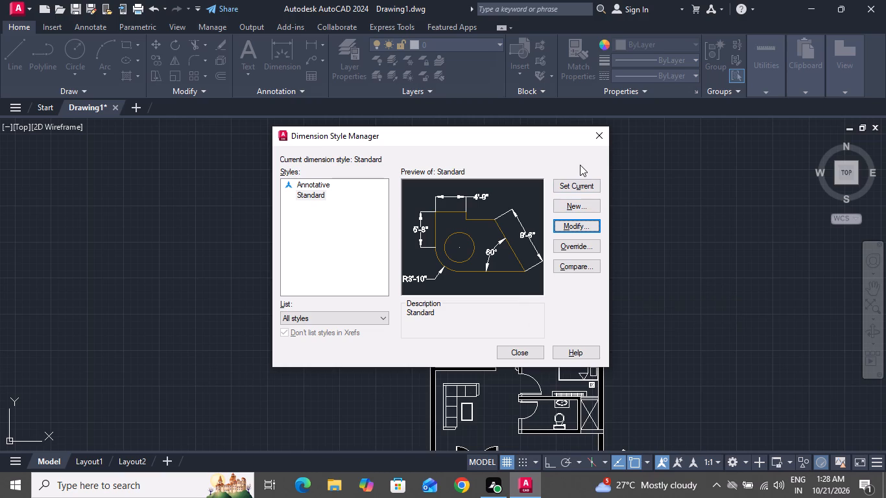
pyautogui.click(573, 184)
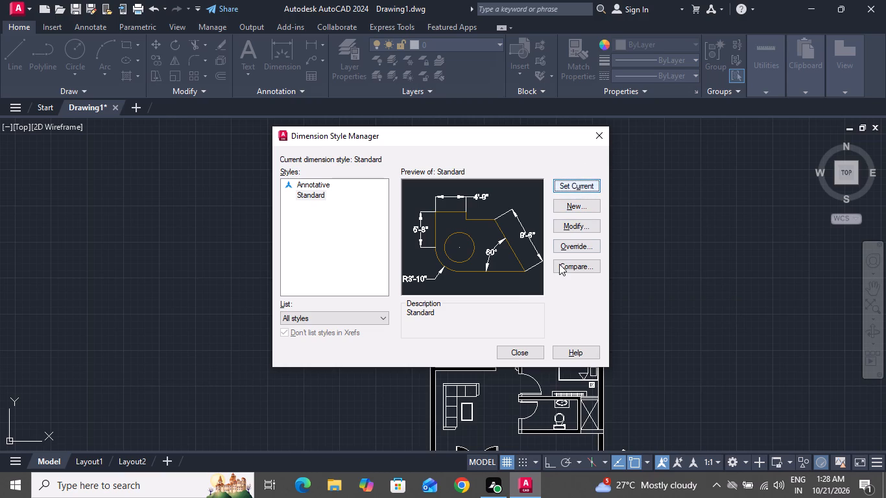
pyautogui.click(518, 345)
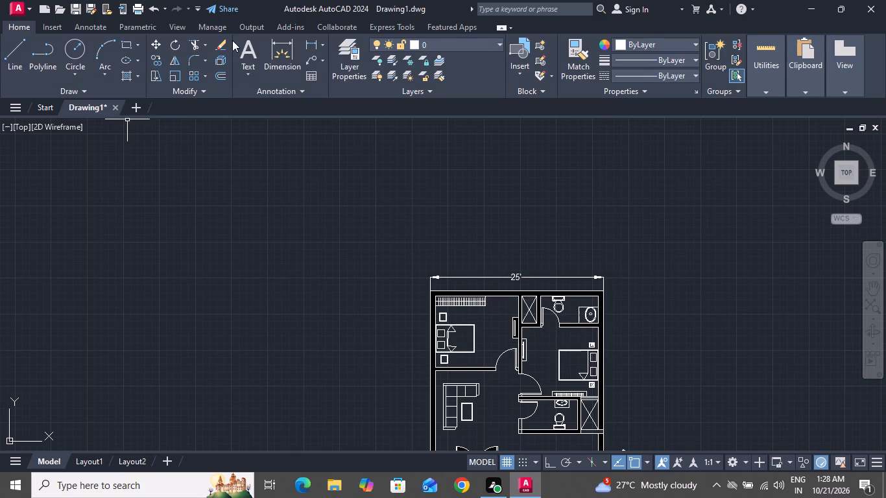
# Add a vertical linear dimension along the full west outer wall, from the northwest to the southwest corner, placed just outside the wall.
pyautogui.doubleClick(306, 46)
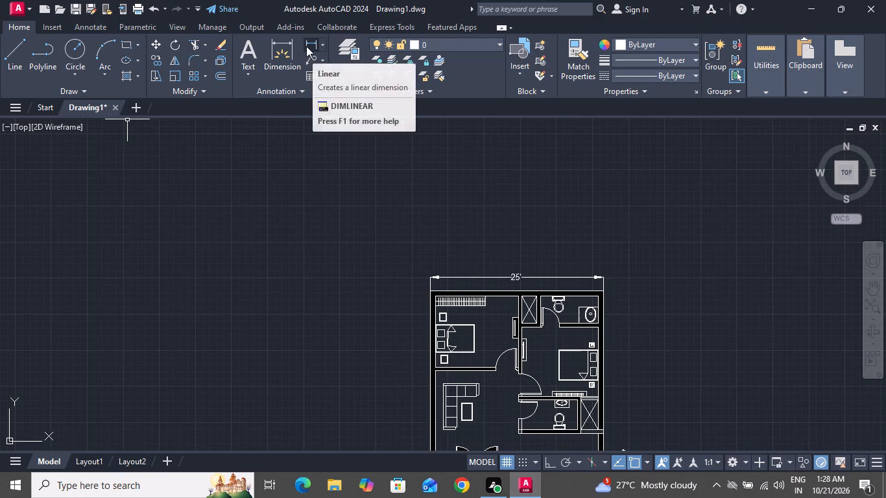
pyautogui.click(306, 46)
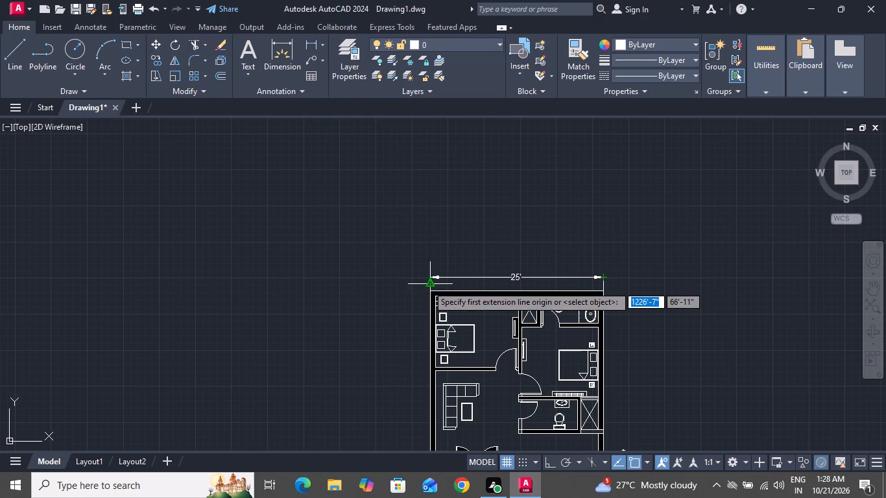
pyautogui.keyDown('ctrl'); pyautogui.scroll(5, 429, 302); pyautogui.keyUp('ctrl')
pyautogui.keyDown('ctrl'); pyautogui.scroll(-5, 429, 303); pyautogui.keyUp('ctrl')
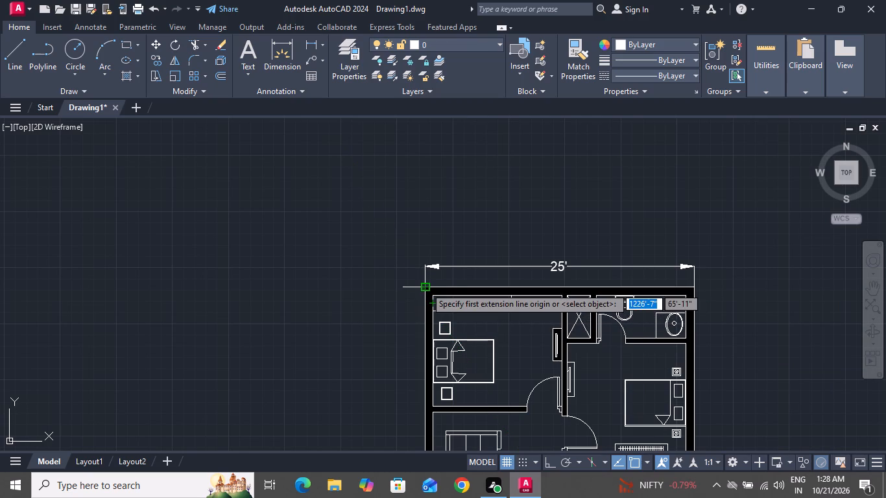
pyautogui.click(425, 287)
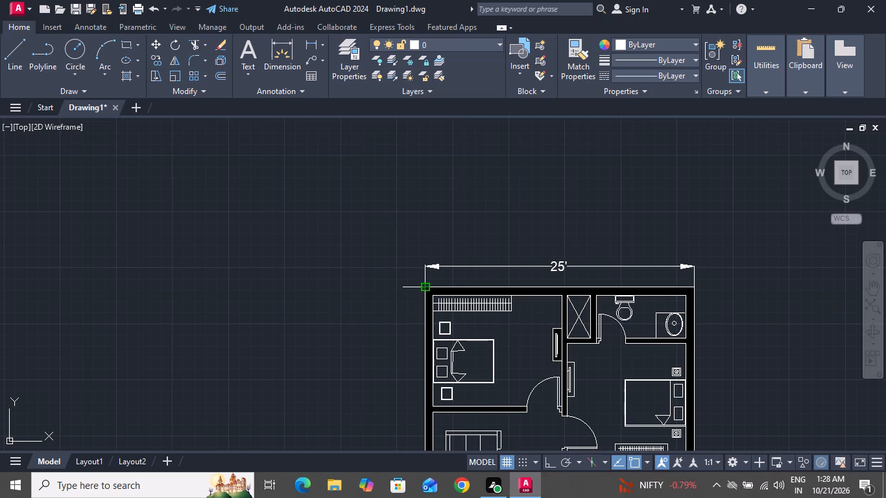
pyautogui.keyDown('ctrl'); pyautogui.scroll(-6, 425, 287); pyautogui.keyUp('ctrl')
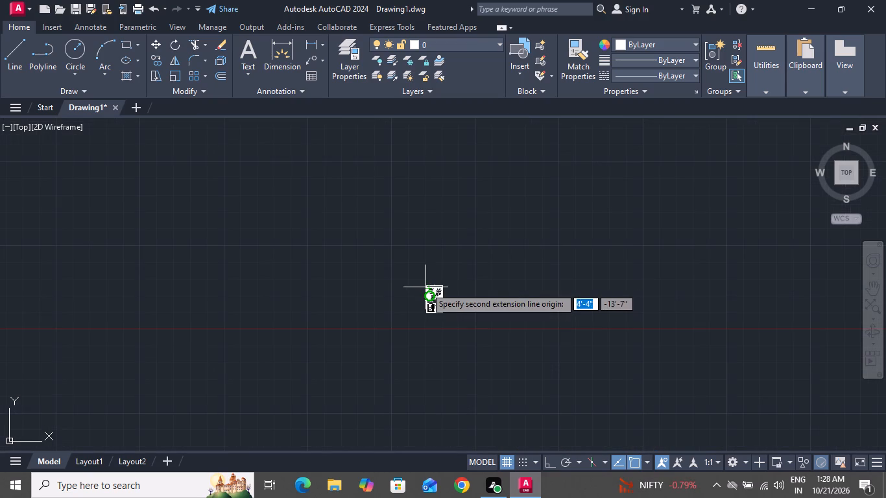
pyautogui.keyDown('ctrl'); pyautogui.scroll(5, 425, 335); pyautogui.keyUp('ctrl')
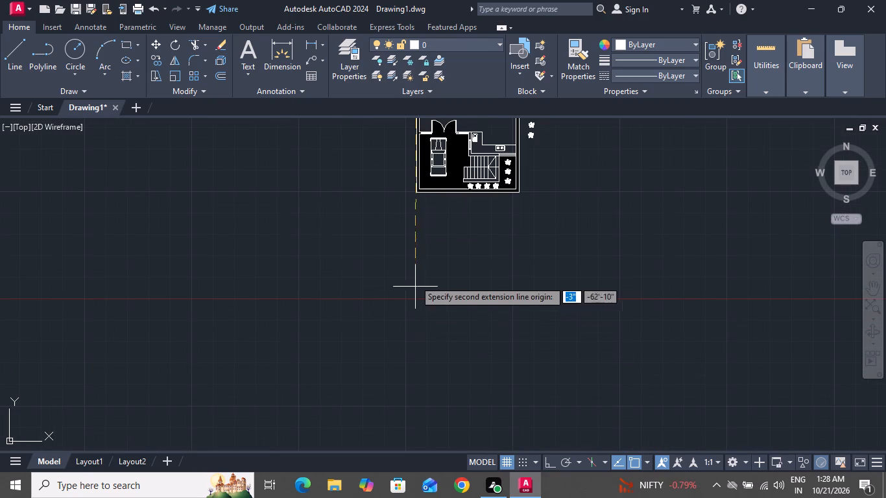
pyautogui.keyDown('ctrl'); pyautogui.scroll(4, 413, 182); pyautogui.keyUp('ctrl')
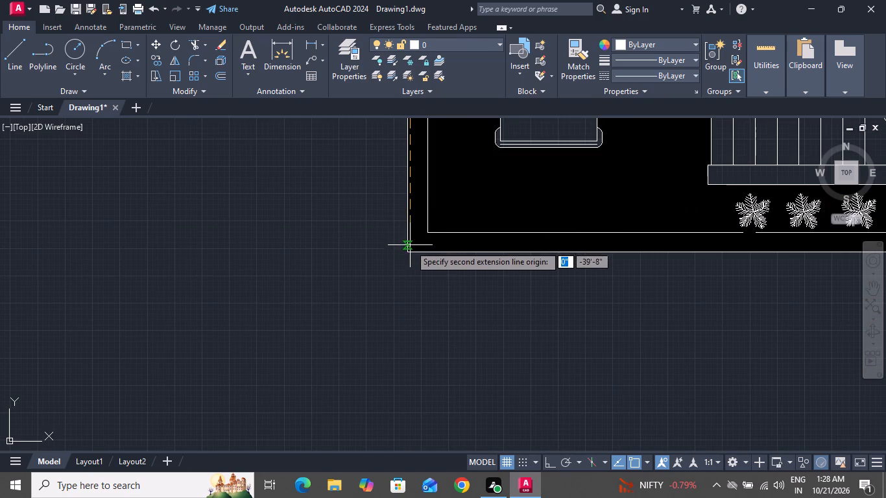
pyautogui.click(410, 250)
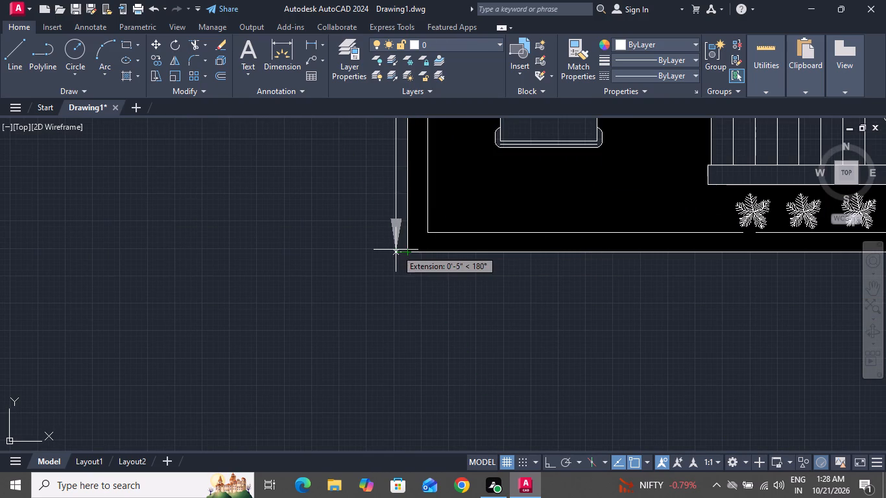
pyautogui.click(381, 245)
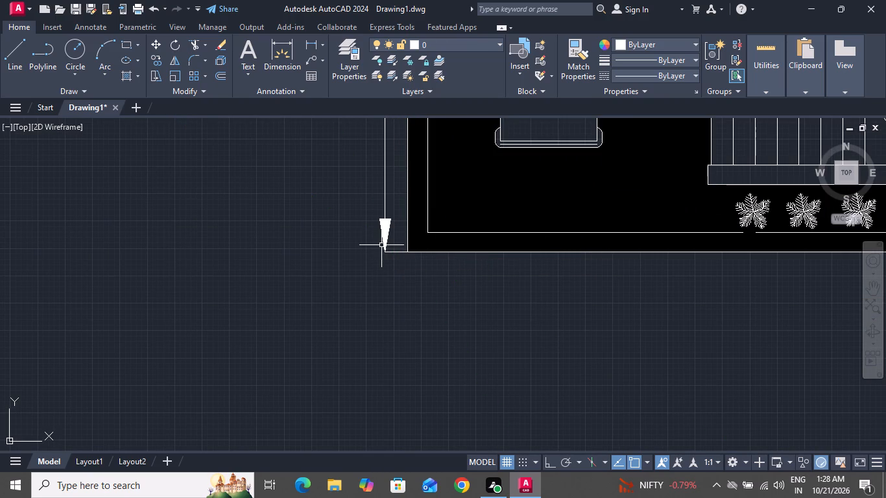
# Examine the whole floor plan together with its new north and west outer wall dimensions.
pyautogui.keyDown('ctrl'); pyautogui.scroll(-3, 392, 316); pyautogui.keyUp('ctrl')
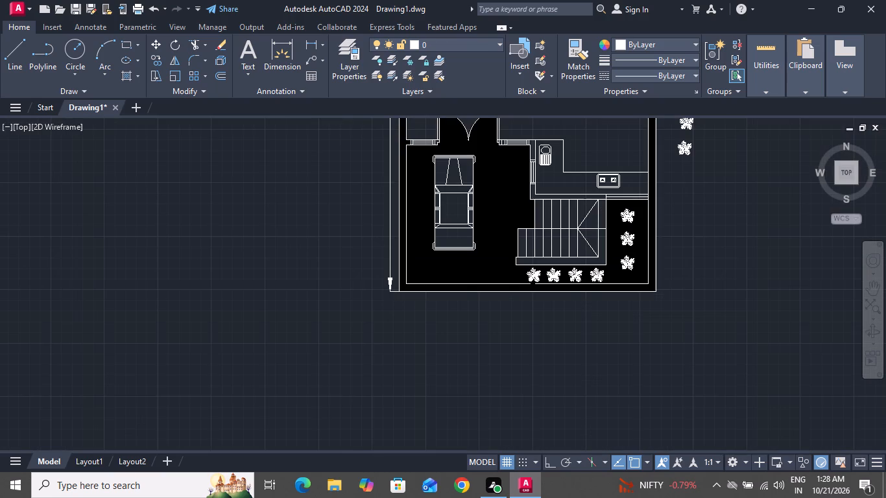
pyautogui.keyDown('ctrl'); pyautogui.scroll(-1, 394, 318); pyautogui.keyUp('ctrl')
pyautogui.scroll(2, 394, 318)
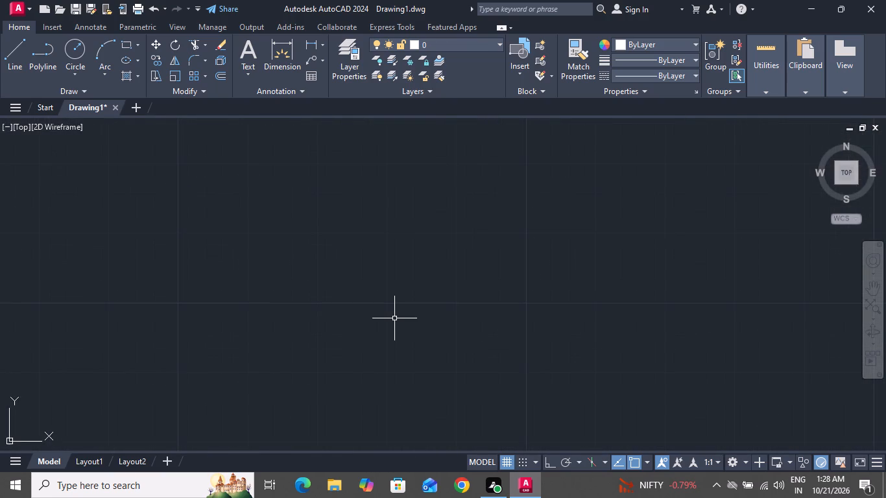
pyautogui.keyDown('ctrl'); pyautogui.scroll(4, 395, 319); pyautogui.keyUp('ctrl')
pyautogui.write('z a')
pyautogui.press('space')
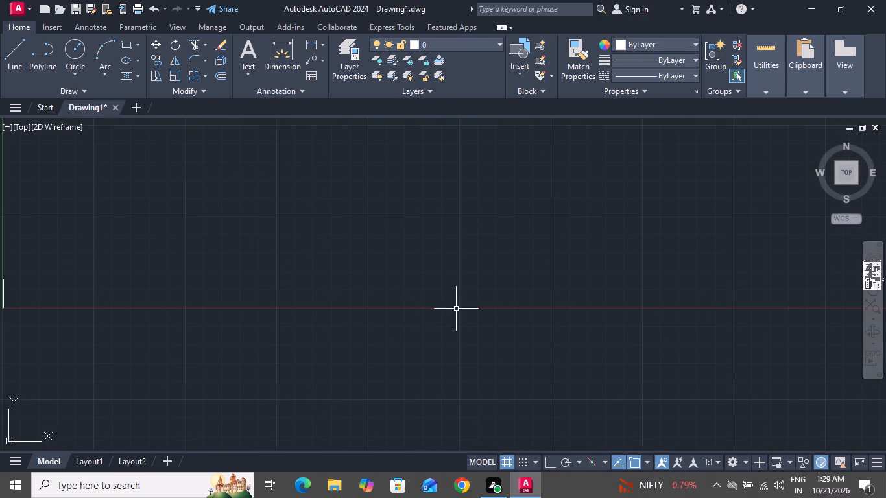
pyautogui.keyDown('ctrl'); pyautogui.scroll(1, 440, 322); pyautogui.keyUp('ctrl')
pyautogui.keyDown('ctrl'); pyautogui.scroll(-3, 440, 322); pyautogui.keyUp('ctrl')
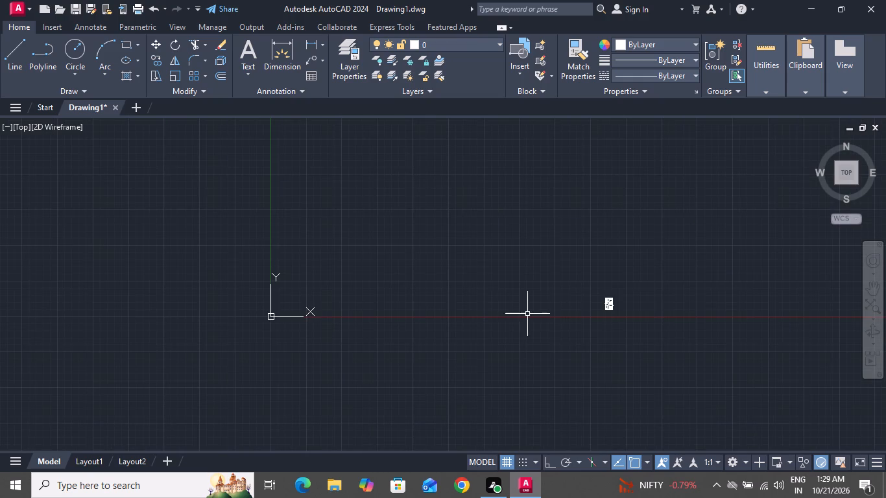
pyautogui.keyDown('ctrl'); pyautogui.scroll(3, 592, 308); pyautogui.keyUp('ctrl')
pyautogui.scroll(-1, 627, 305)
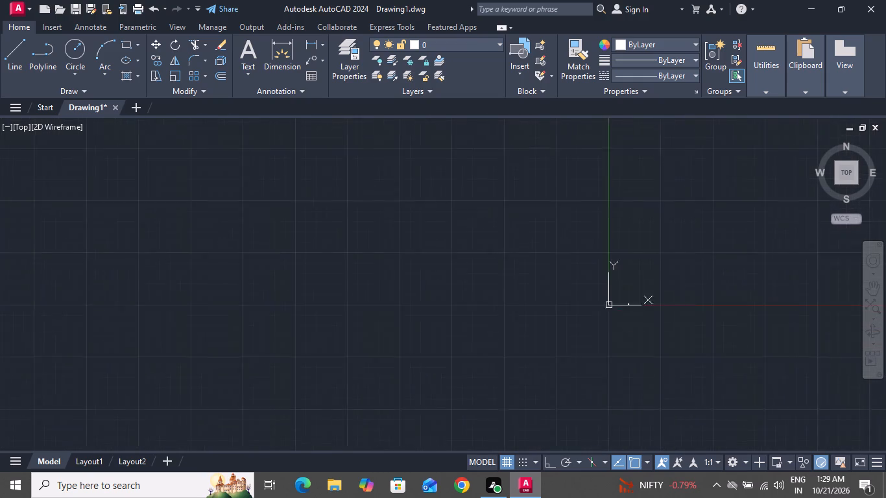
pyautogui.keyDown('ctrl'); pyautogui.scroll(4, 662, 298); pyautogui.keyUp('ctrl')
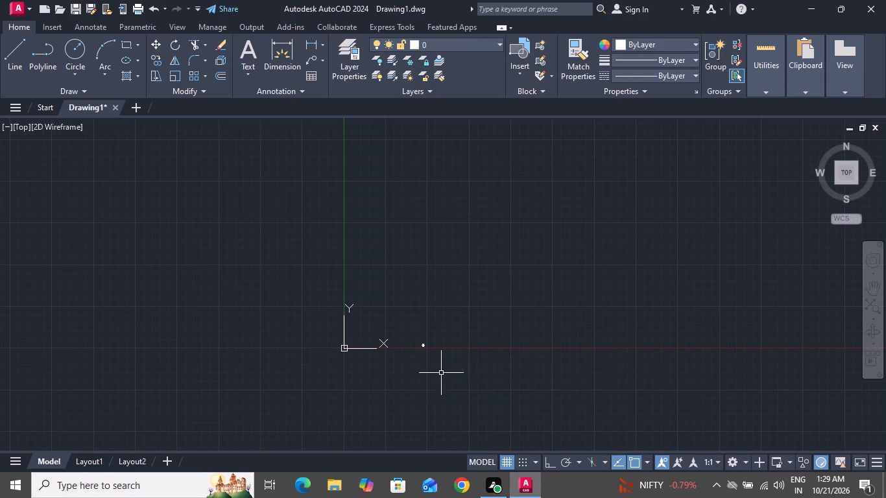
pyautogui.keyDown('ctrl'); pyautogui.scroll(3, 411, 365); pyautogui.keyUp('ctrl')
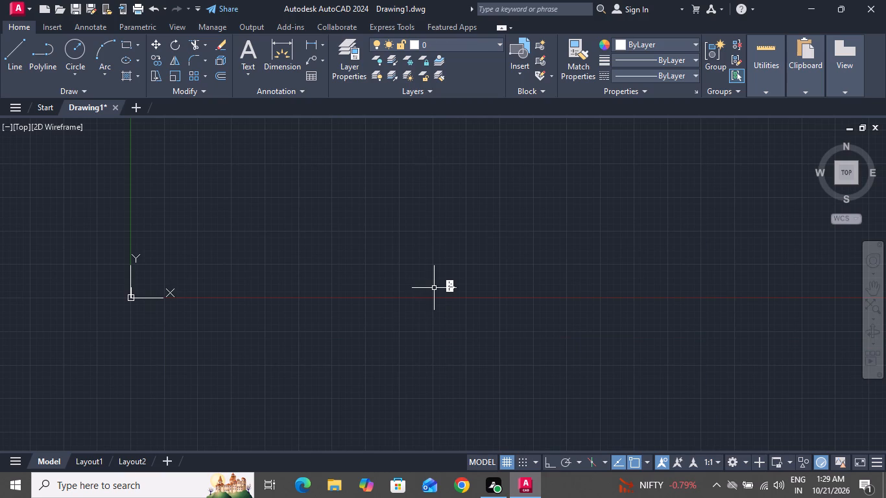
pyautogui.keyDown('ctrl'); pyautogui.scroll(7, 435, 287); pyautogui.keyUp('ctrl')
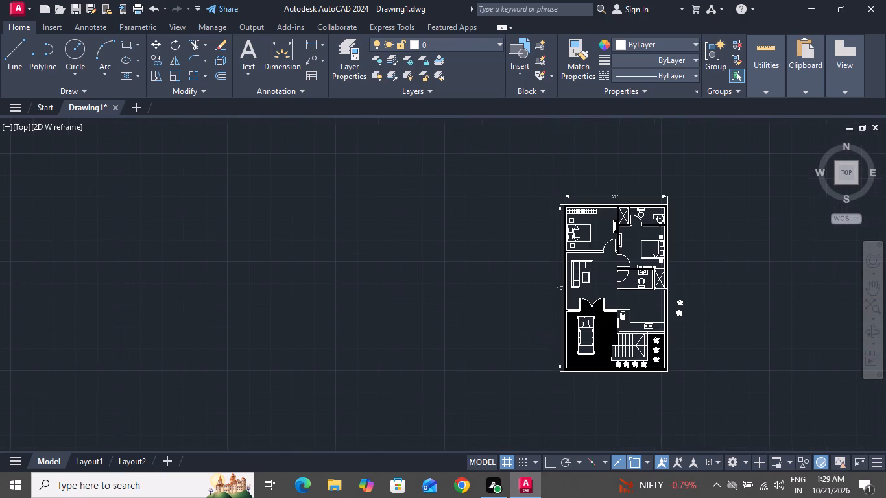
pyautogui.keyDown('ctrl'); pyautogui.scroll(-2, 435, 287); pyautogui.keyUp('ctrl')
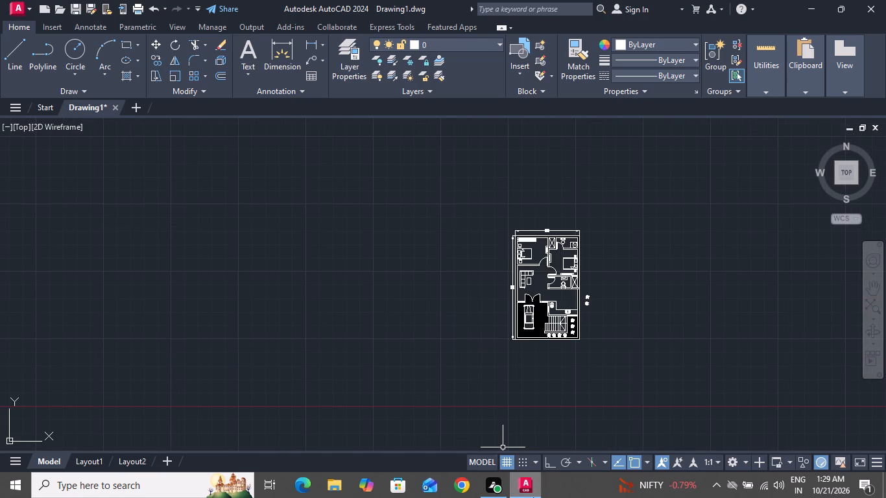
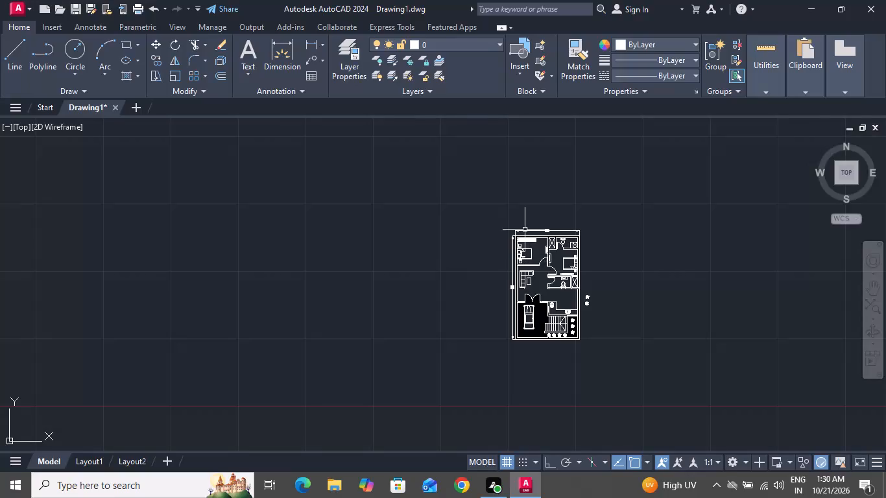
# Set the object color of the northwest bedroom's wardrobe, bed and two bedside tables to yellow (241,235,31).
pyautogui.keyDown('ctrl'); pyautogui.scroll(4, 527, 257); pyautogui.keyUp('ctrl')
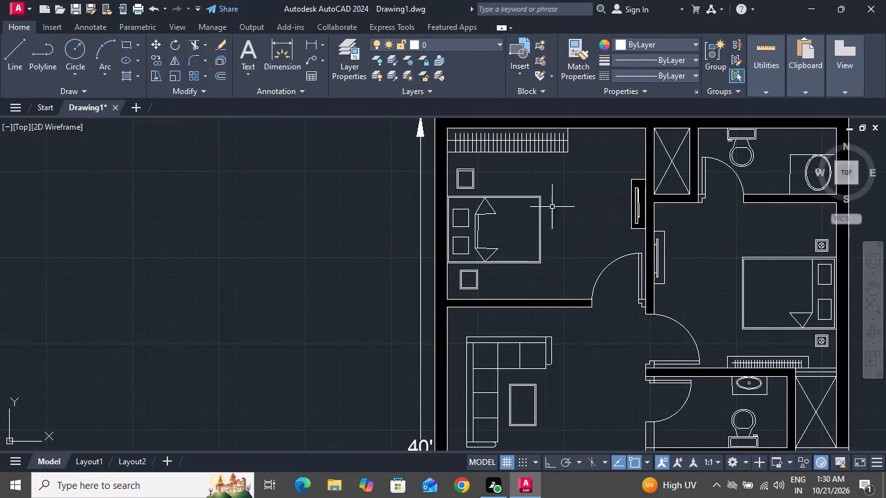
pyautogui.click(581, 133)
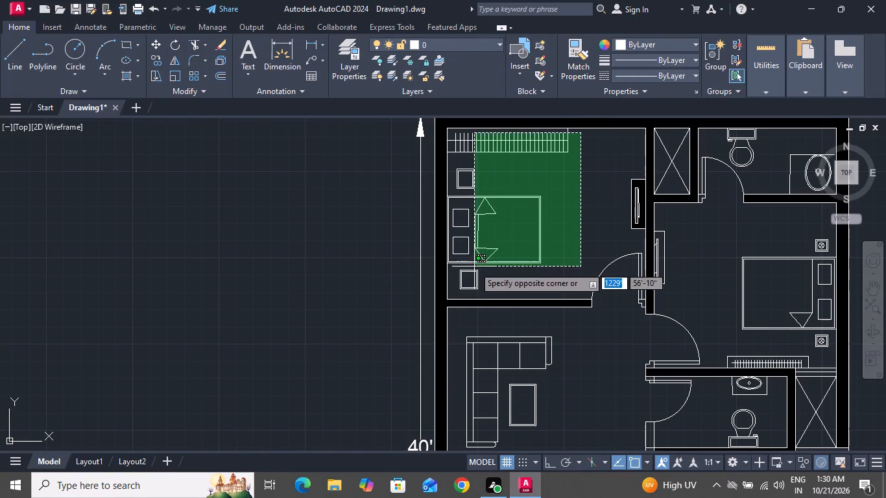
pyautogui.click(451, 296)
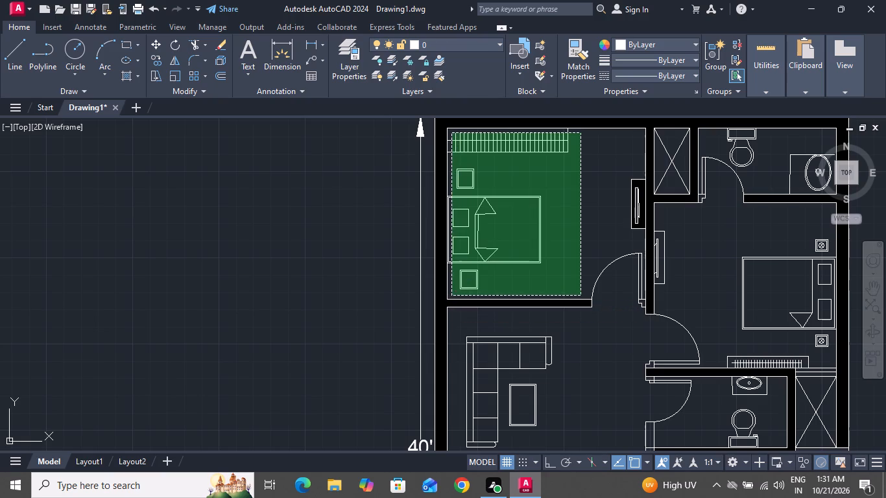
pyautogui.click(658, 47)
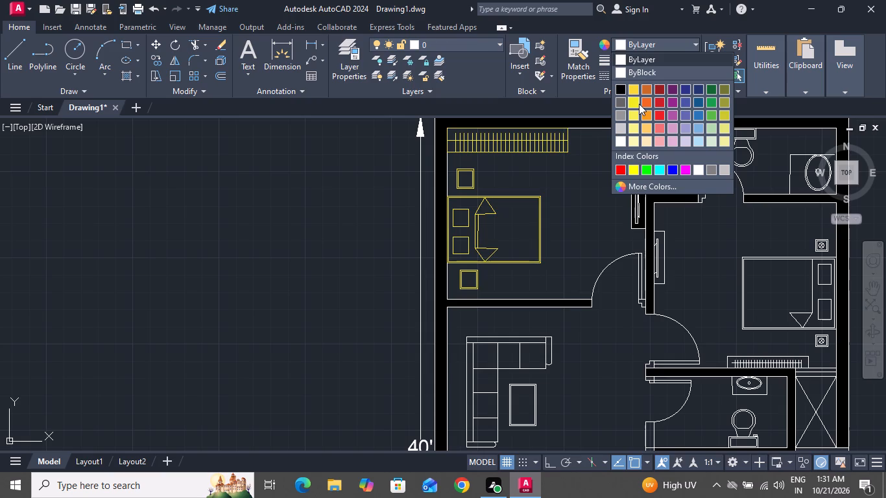
pyautogui.click(639, 104)
pyautogui.press('Escape')
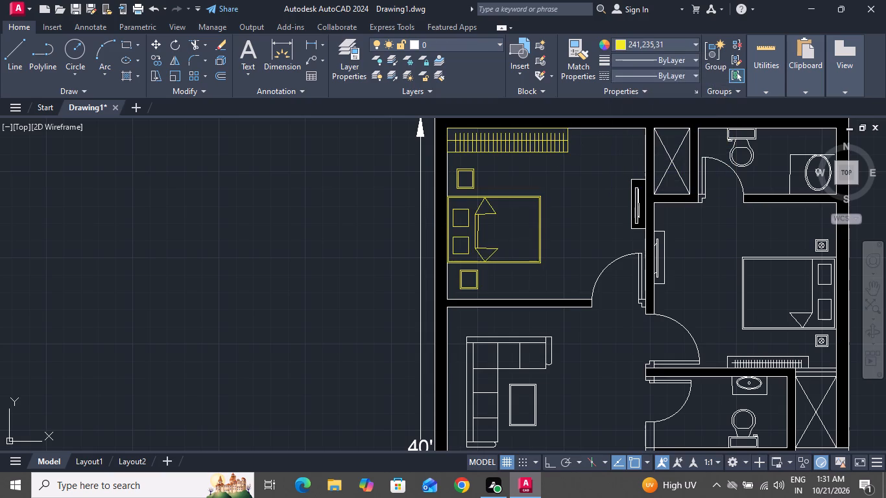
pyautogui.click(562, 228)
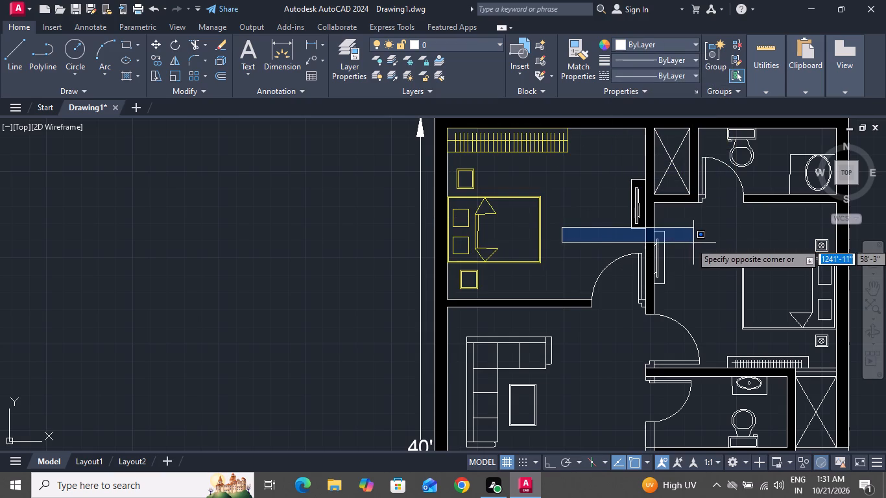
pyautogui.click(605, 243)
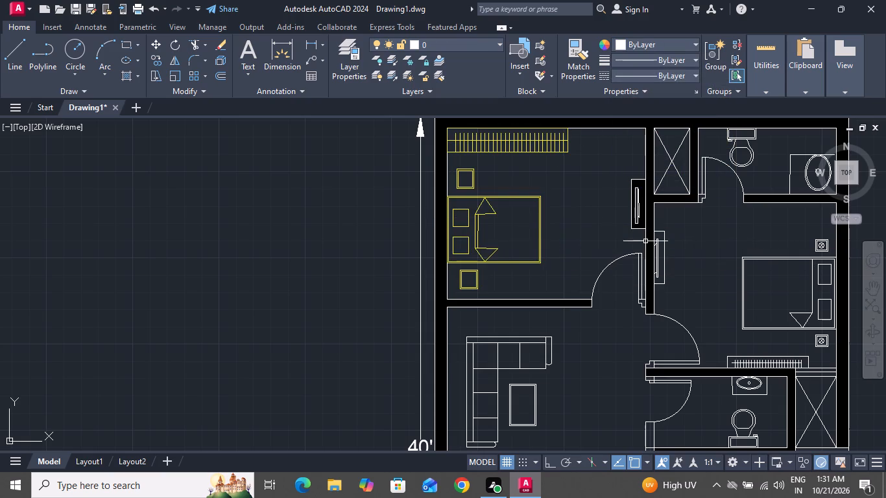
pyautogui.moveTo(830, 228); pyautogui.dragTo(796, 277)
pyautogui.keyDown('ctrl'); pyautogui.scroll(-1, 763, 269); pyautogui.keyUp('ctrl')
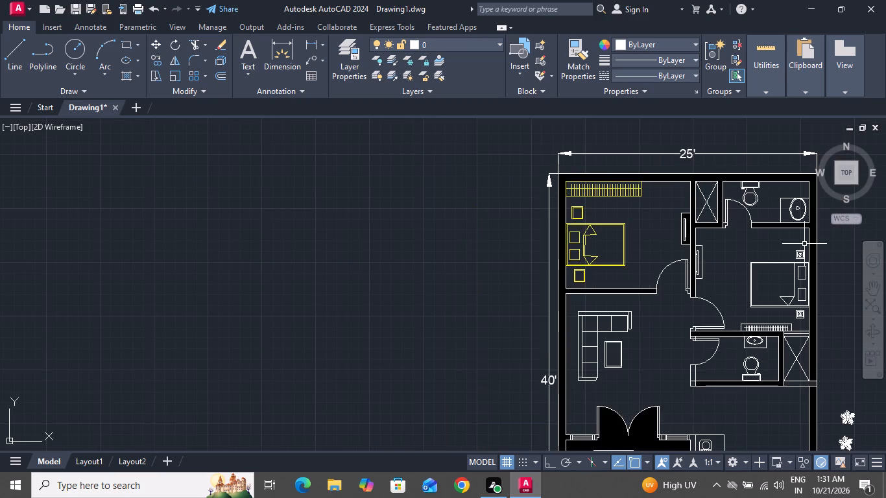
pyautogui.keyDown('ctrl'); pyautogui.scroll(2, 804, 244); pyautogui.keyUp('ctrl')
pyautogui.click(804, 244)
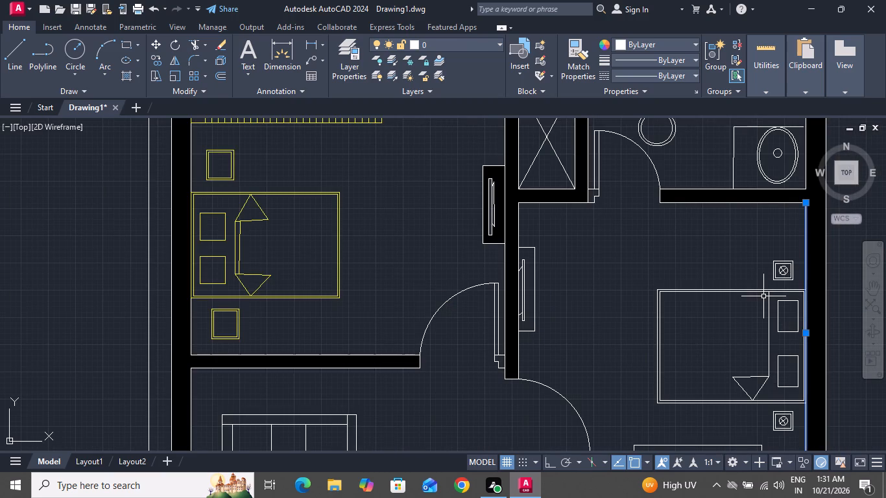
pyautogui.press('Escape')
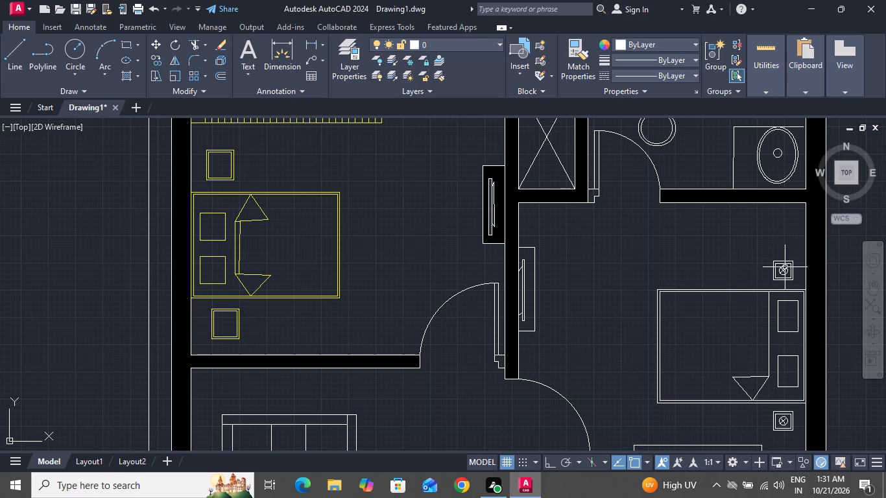
# Set the object color of the east bedroom's bed, pillows, two bedside tables and wardrobe to light red (242,113,114).
pyautogui.moveTo(798, 255); pyautogui.dragTo(728, 377)
pyautogui.click(728, 377)
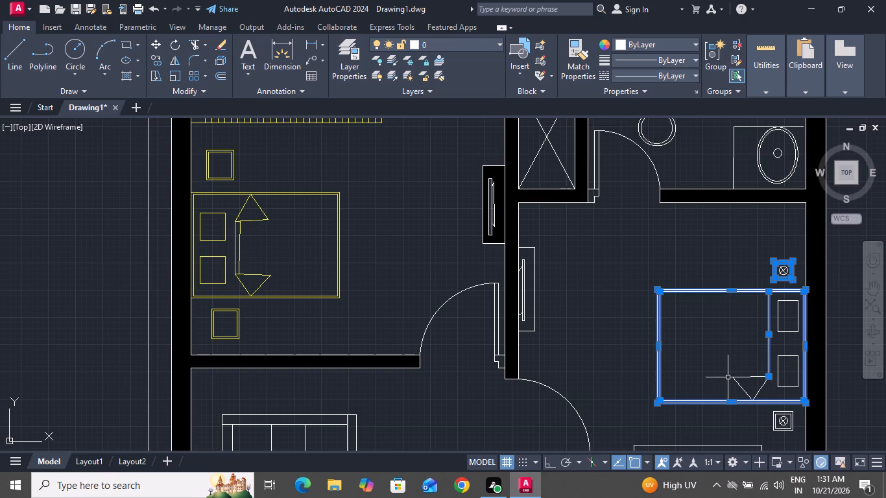
pyautogui.click(762, 272)
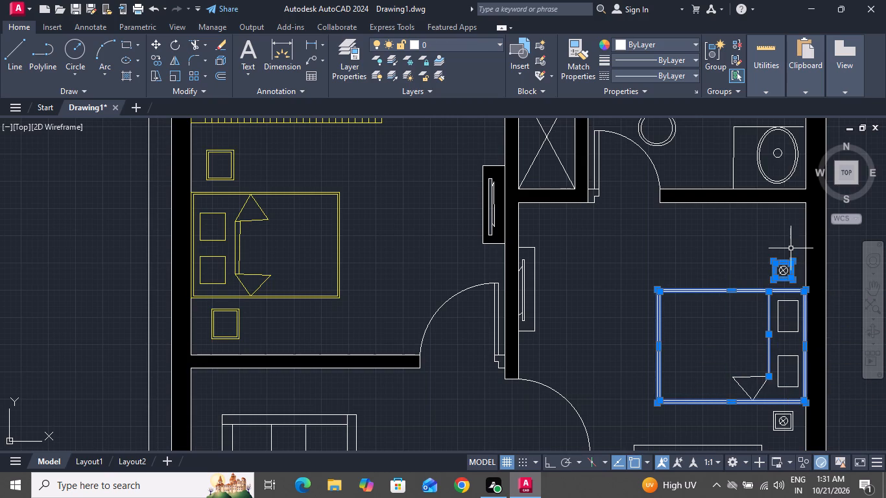
pyautogui.click(792, 248)
pyautogui.click(792, 248)
pyautogui.click(802, 255)
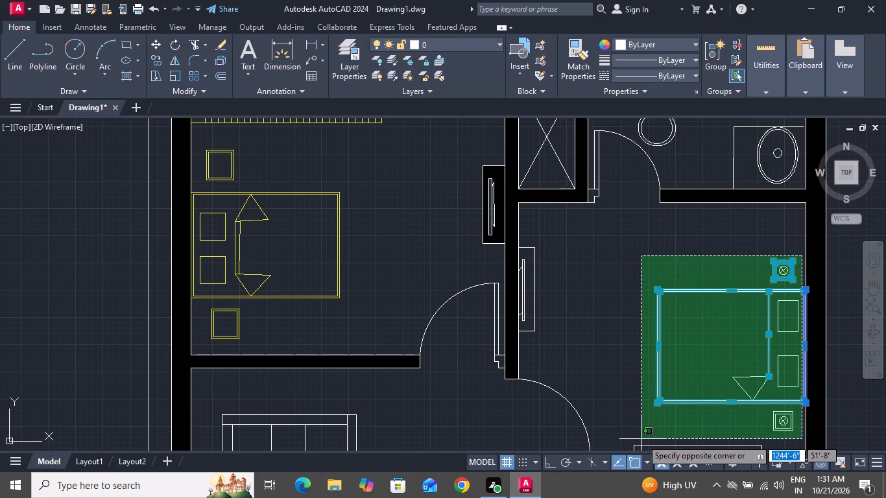
pyautogui.keyDown('ctrl'); pyautogui.scroll(-2, 641, 439); pyautogui.keyUp('ctrl')
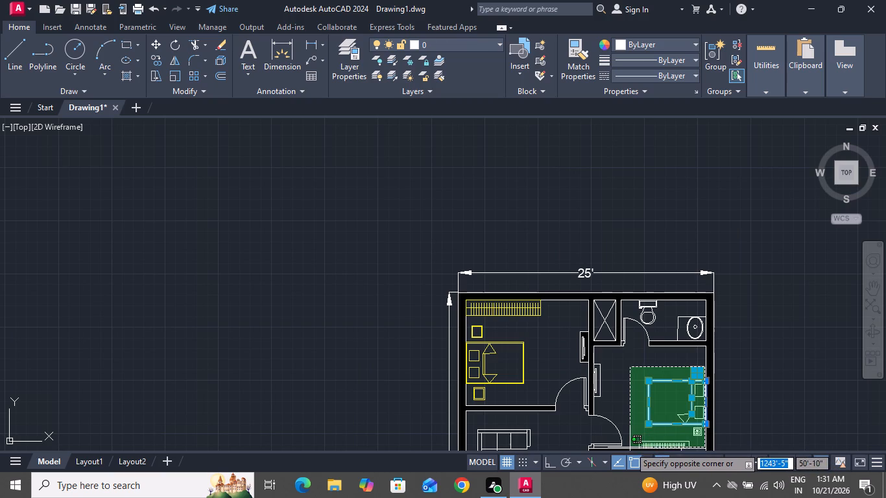
pyautogui.click(629, 445)
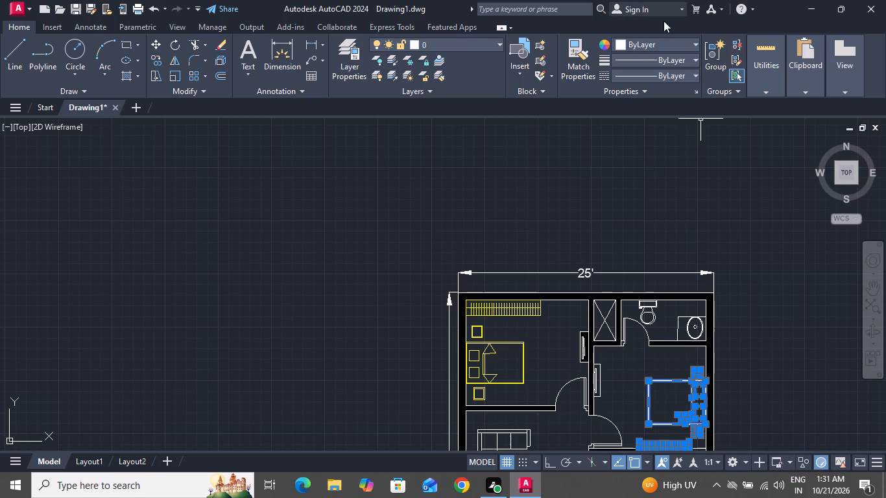
pyautogui.click(652, 44)
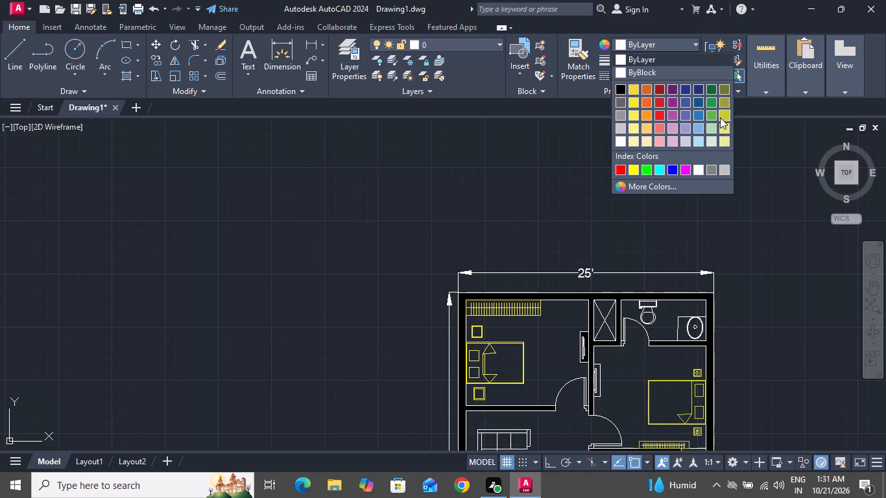
pyautogui.click(663, 128)
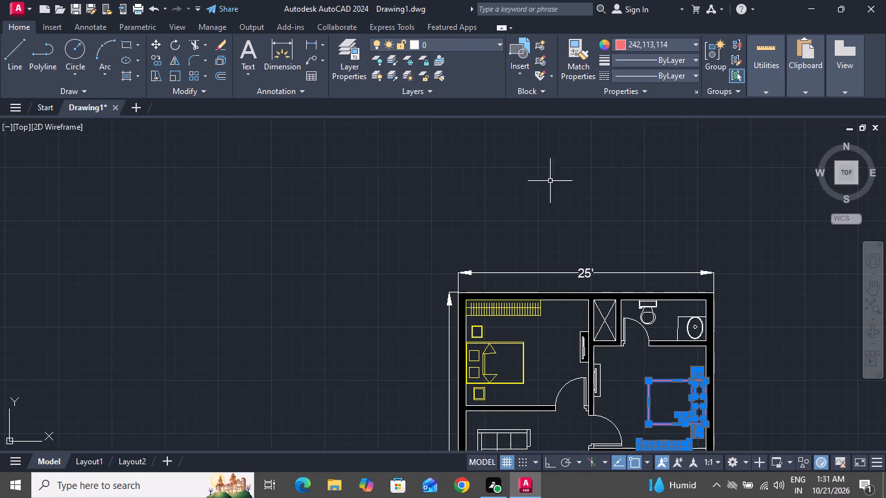
pyautogui.press('Escape')
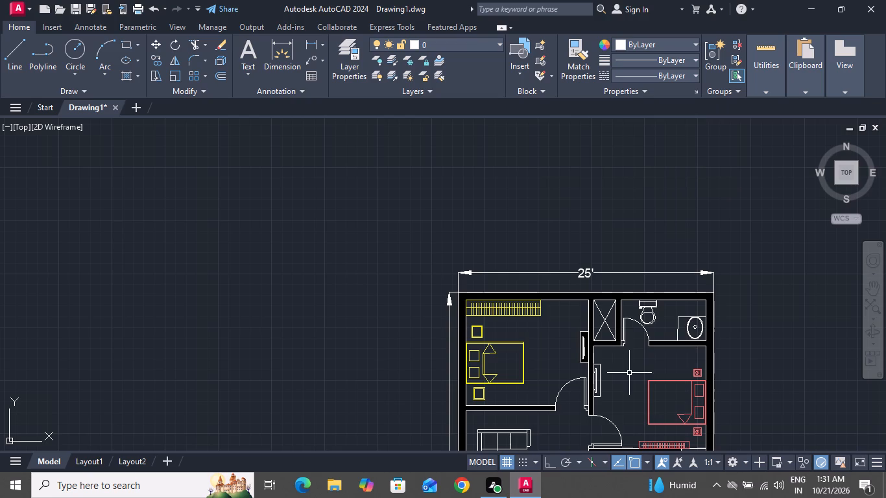
# Set the still-white horizontal rail line of the east bedroom's wardrobe to the same light red (242,113,114).
pyautogui.keyDown('ctrl'); pyautogui.scroll(-5, 629, 373); pyautogui.keyUp('ctrl')
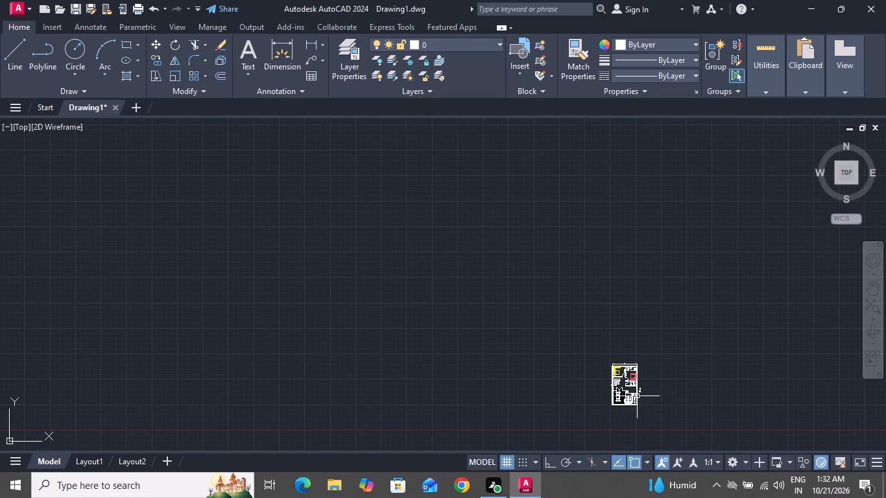
pyautogui.keyDown('ctrl'); pyautogui.scroll(8, 638, 396); pyautogui.keyUp('ctrl')
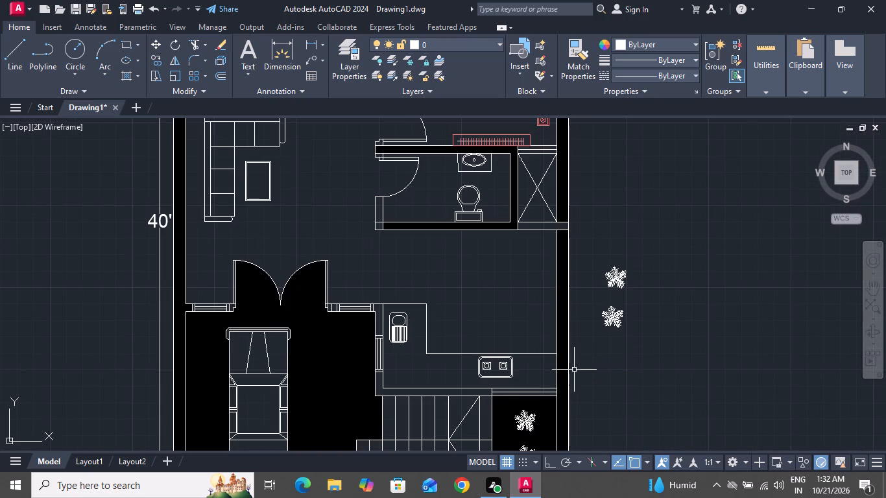
pyautogui.keyDown('ctrl'); pyautogui.scroll(3, 464, 141); pyautogui.keyUp('ctrl')
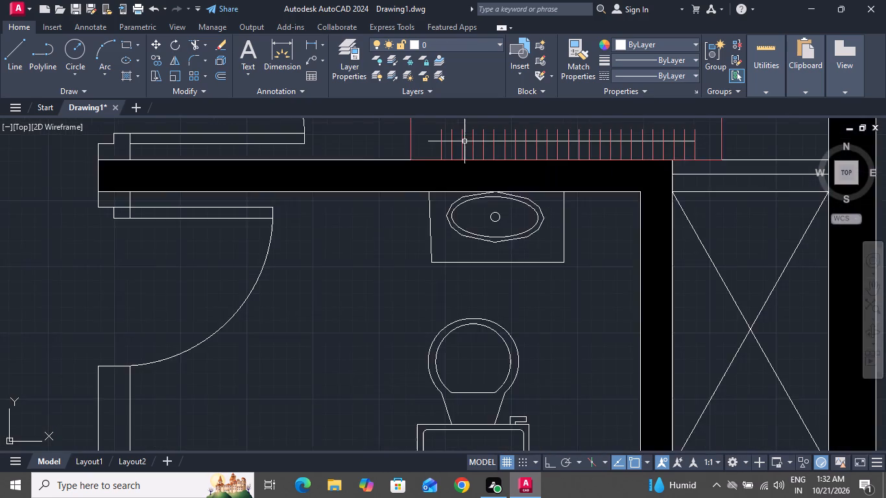
pyautogui.keyDown('ctrl'); pyautogui.scroll(3, 464, 141); pyautogui.keyUp('ctrl')
pyautogui.click(464, 141)
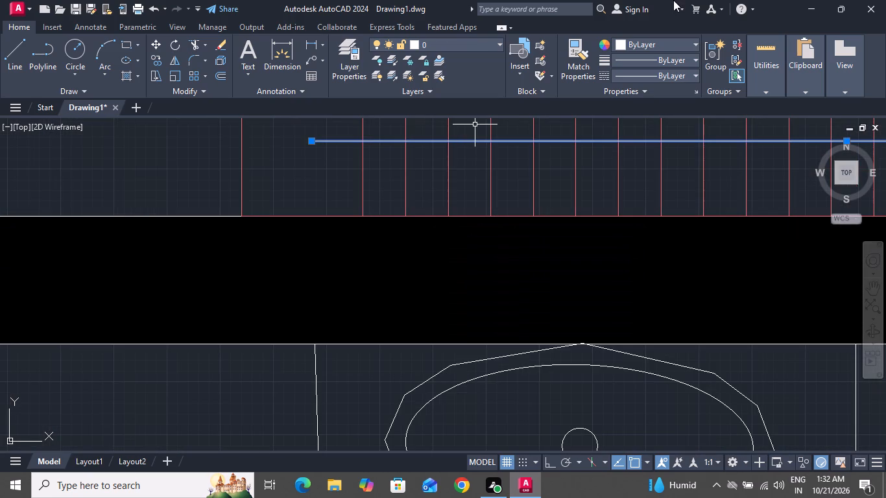
pyautogui.click(648, 41)
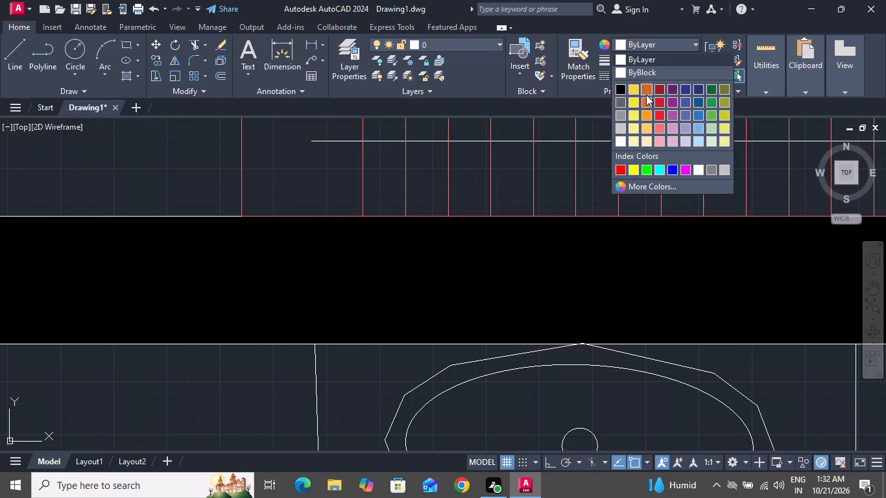
pyautogui.click(660, 127)
pyautogui.press('Escape')
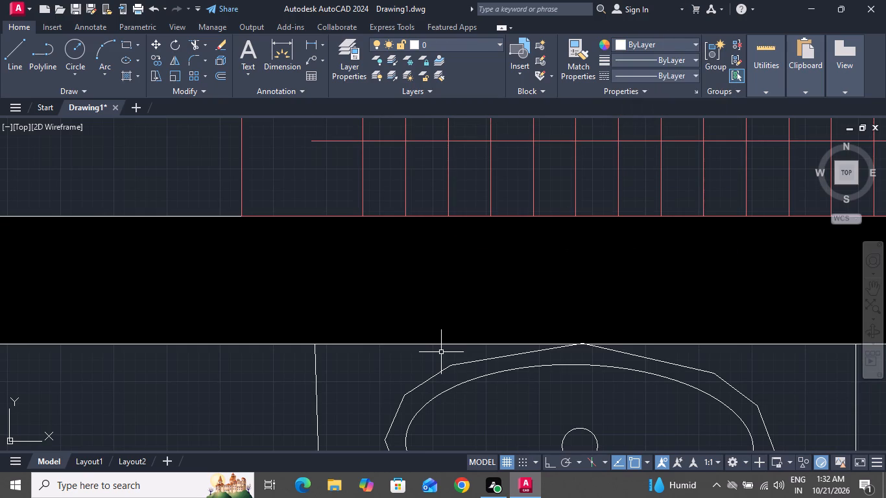
# Set the object color of the living room's L-shaped sofa and coffee table to light blue (173,221,247).
pyautogui.keyDown('ctrl'); pyautogui.scroll(-6, 441, 352); pyautogui.keyUp('ctrl')
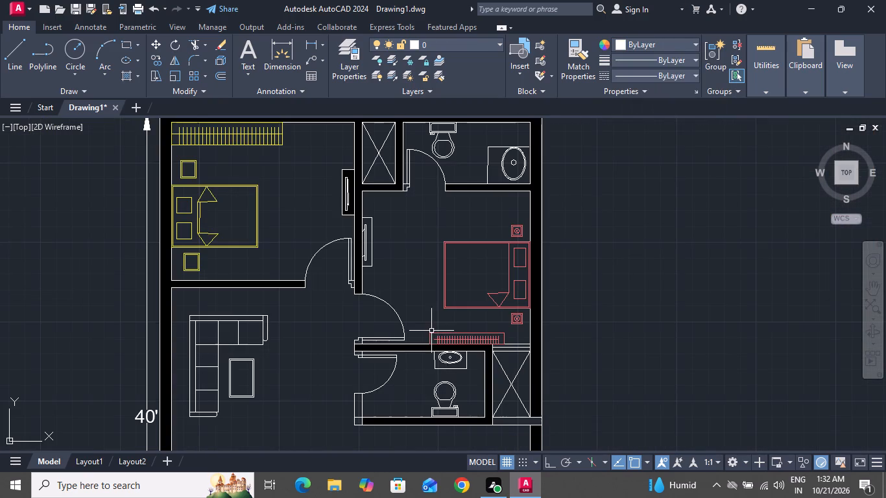
pyautogui.click(269, 294)
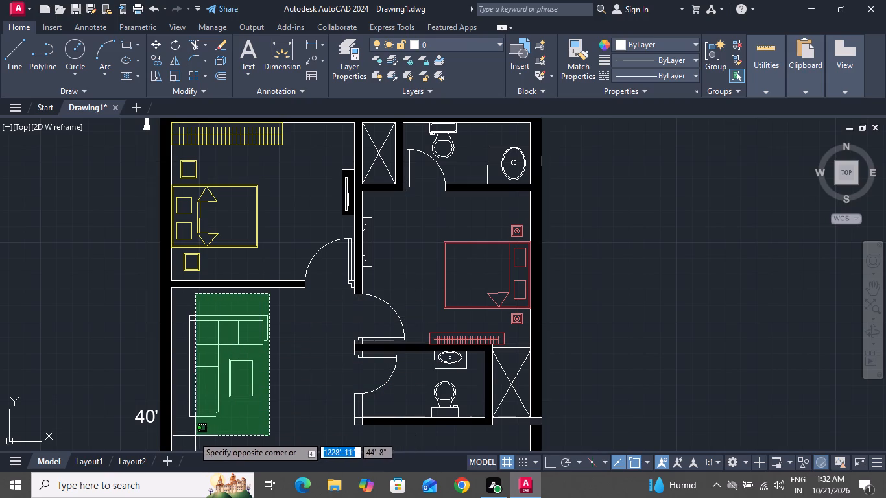
pyautogui.click(184, 440)
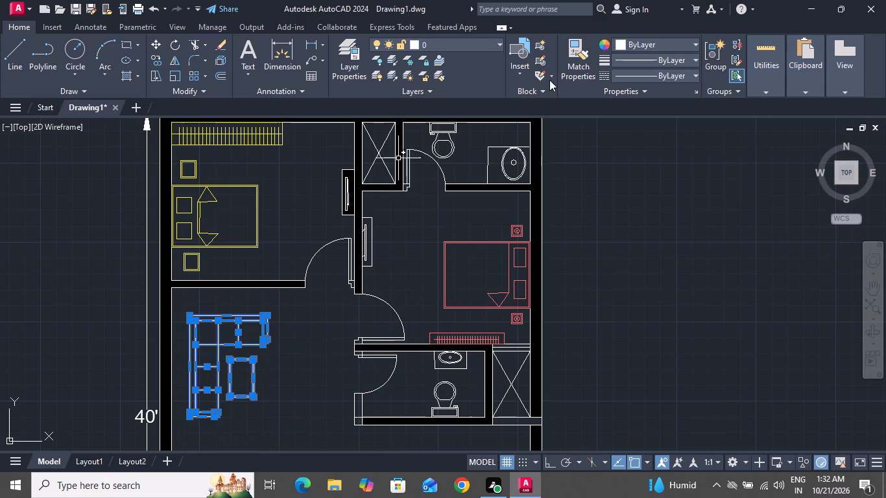
pyautogui.click(680, 49)
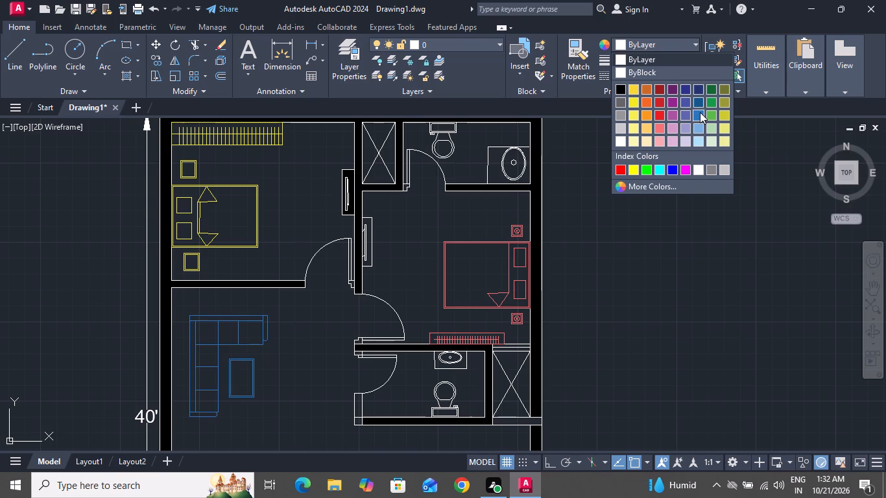
pyautogui.click(697, 137)
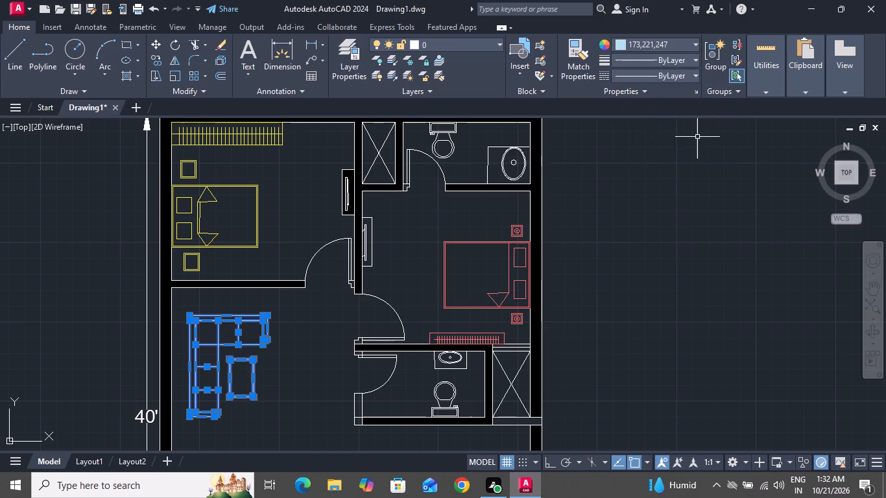
pyautogui.press('Escape')
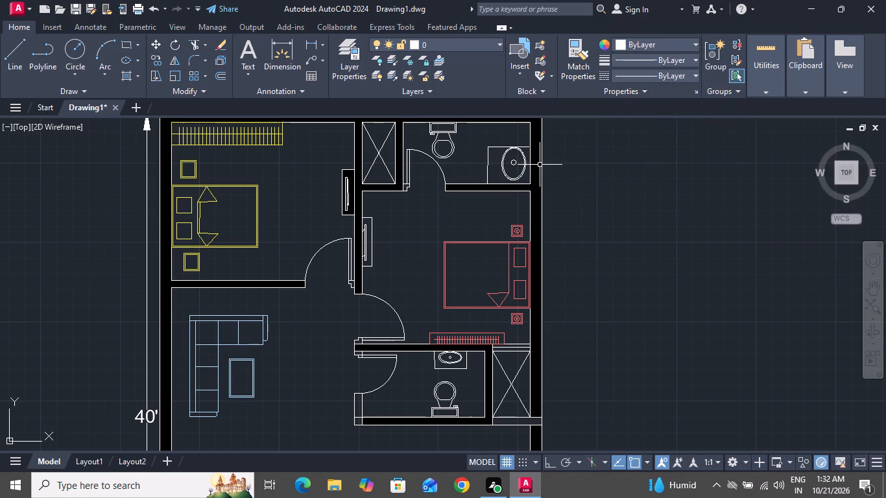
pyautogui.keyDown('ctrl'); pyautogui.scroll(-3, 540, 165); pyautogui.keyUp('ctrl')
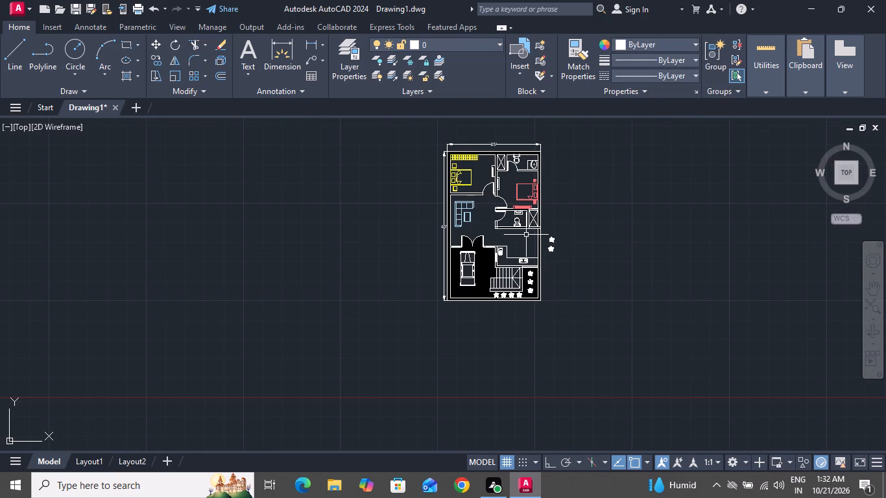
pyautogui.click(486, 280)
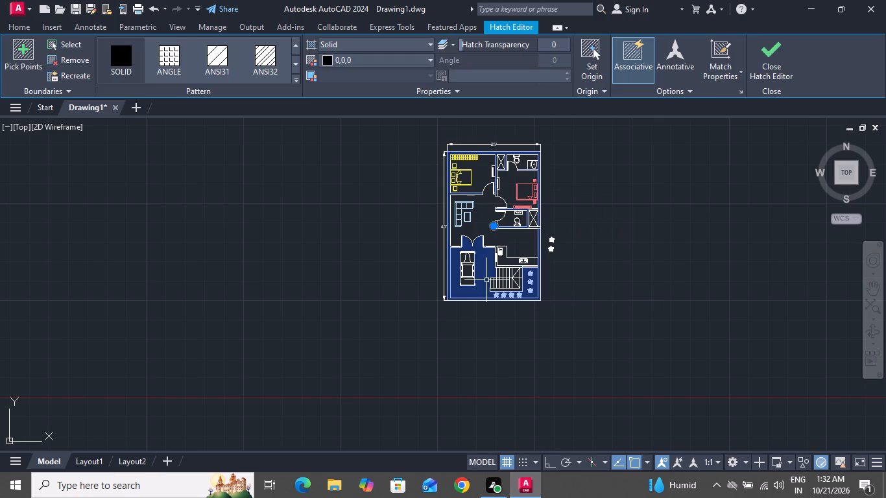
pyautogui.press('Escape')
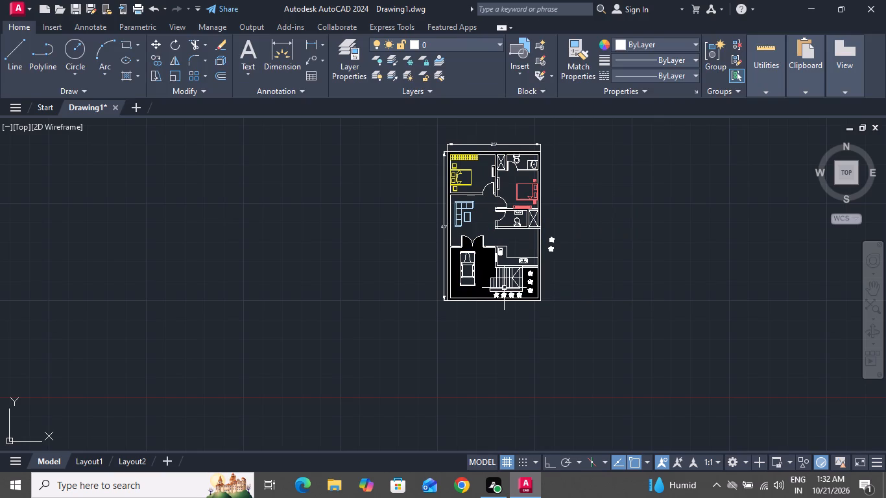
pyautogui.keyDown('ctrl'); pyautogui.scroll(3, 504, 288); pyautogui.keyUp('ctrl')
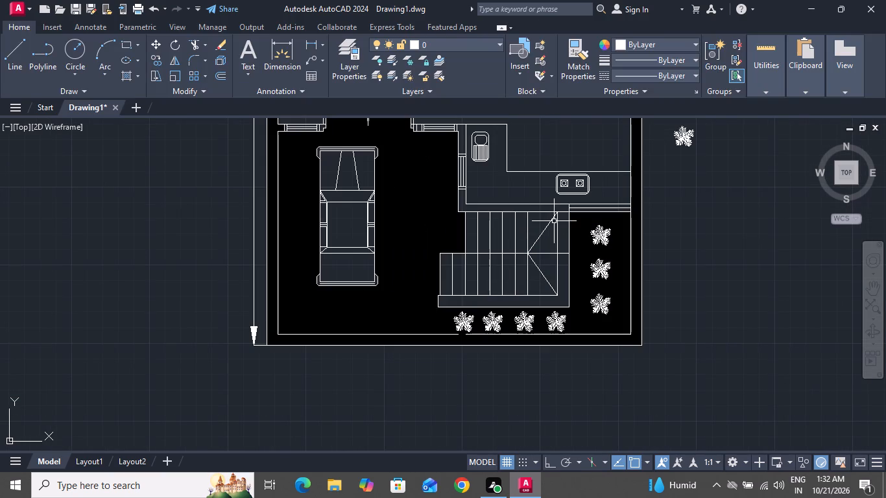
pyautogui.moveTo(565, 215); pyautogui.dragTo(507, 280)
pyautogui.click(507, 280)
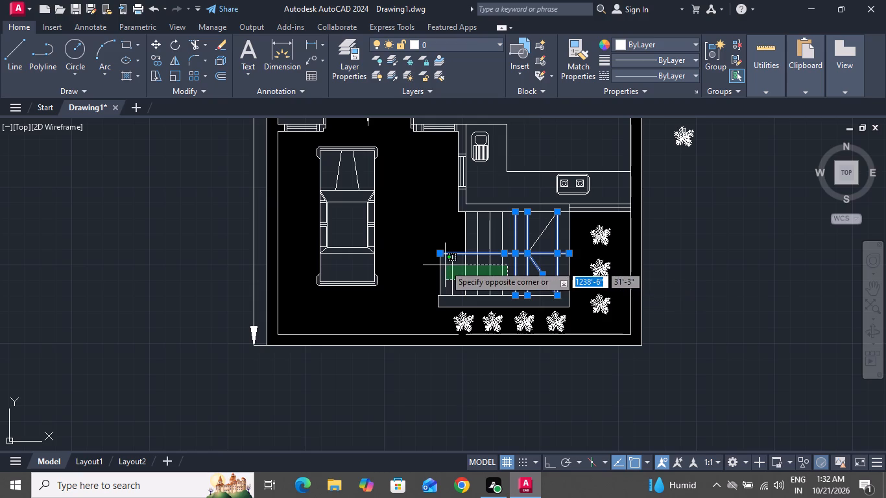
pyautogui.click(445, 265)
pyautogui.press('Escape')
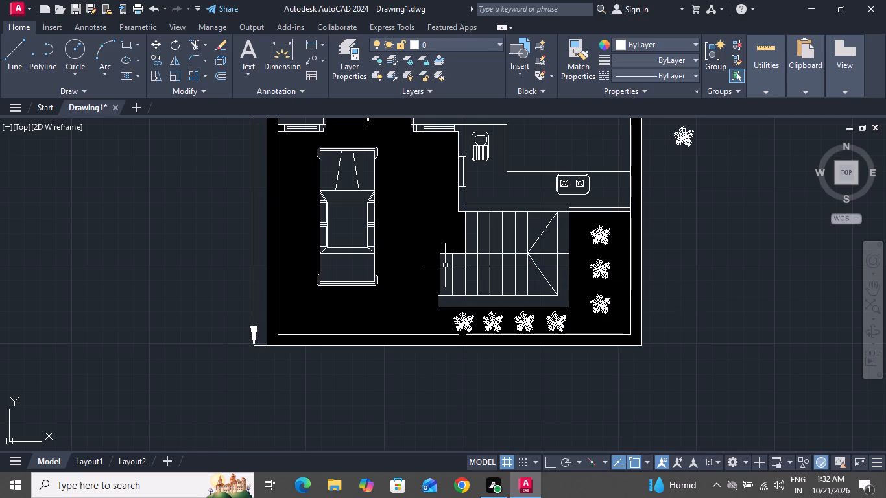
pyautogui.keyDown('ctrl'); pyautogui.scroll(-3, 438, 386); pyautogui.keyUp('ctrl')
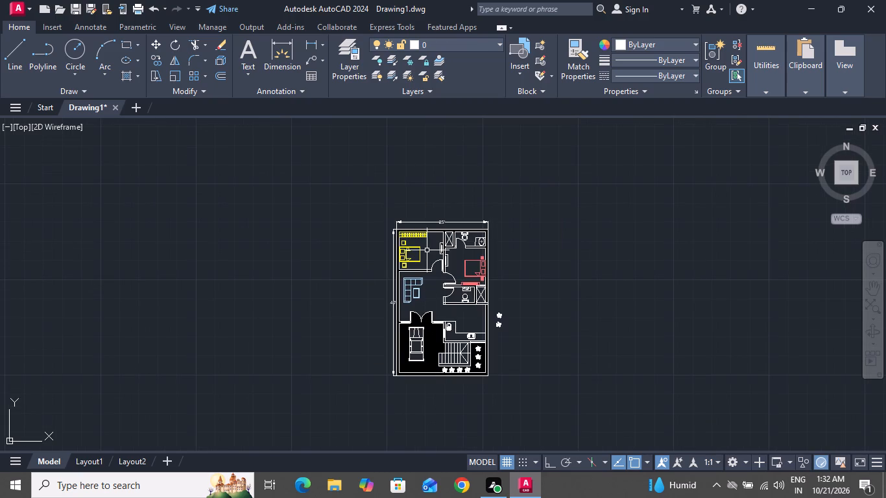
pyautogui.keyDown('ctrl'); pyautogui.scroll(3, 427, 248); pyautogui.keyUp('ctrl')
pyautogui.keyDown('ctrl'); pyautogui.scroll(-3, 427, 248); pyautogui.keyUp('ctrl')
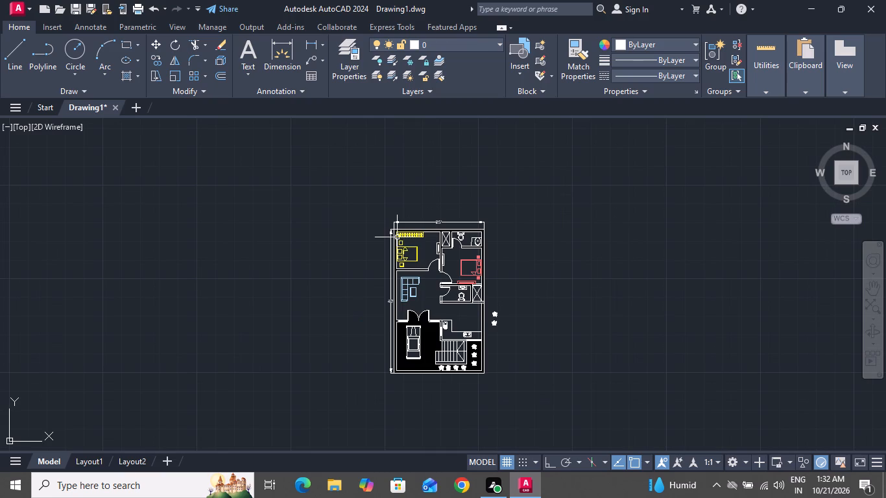
# Draw a 25' wide by 40' tall rectangular outline from straight orthogonal lines in the empty space east of the floor plan.
pyautogui.click(18, 42)
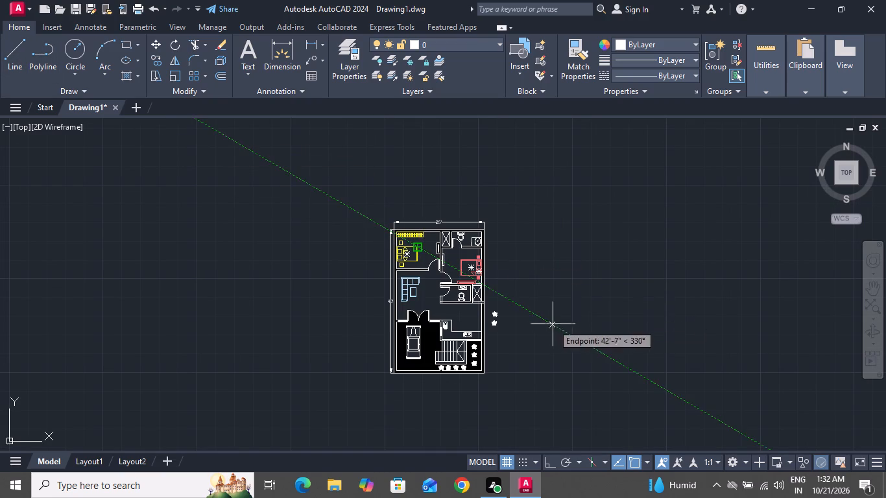
pyautogui.click(558, 362)
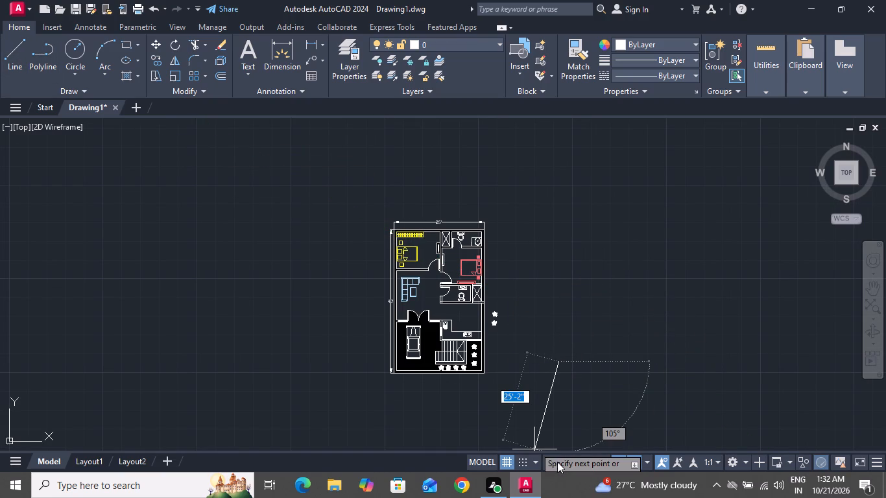
pyautogui.click(546, 463)
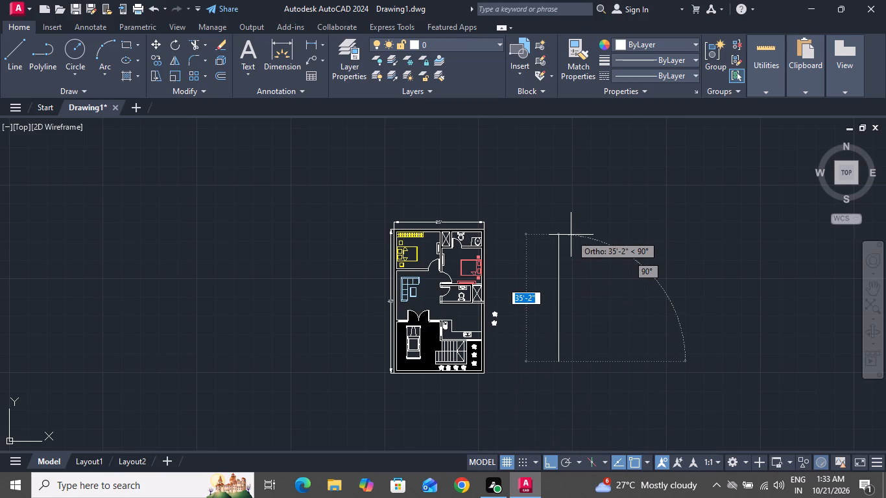
pyautogui.press('4')
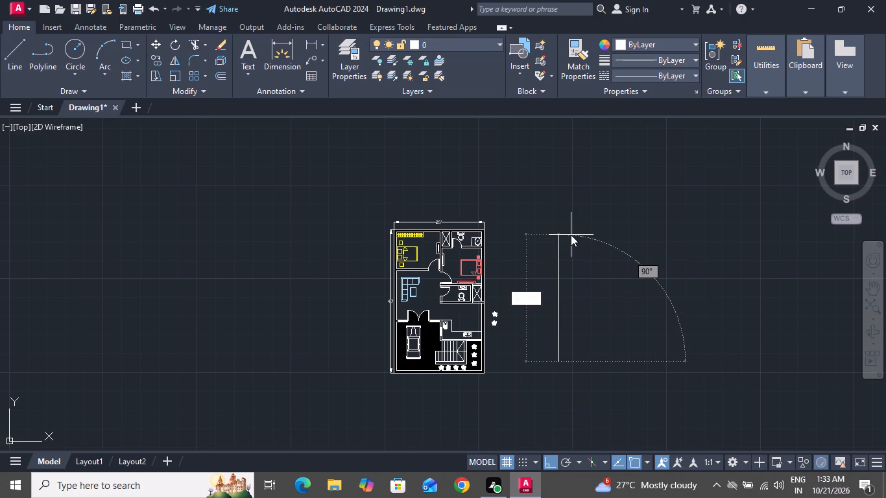
pyautogui.write("0'")
pyautogui.press('Return')
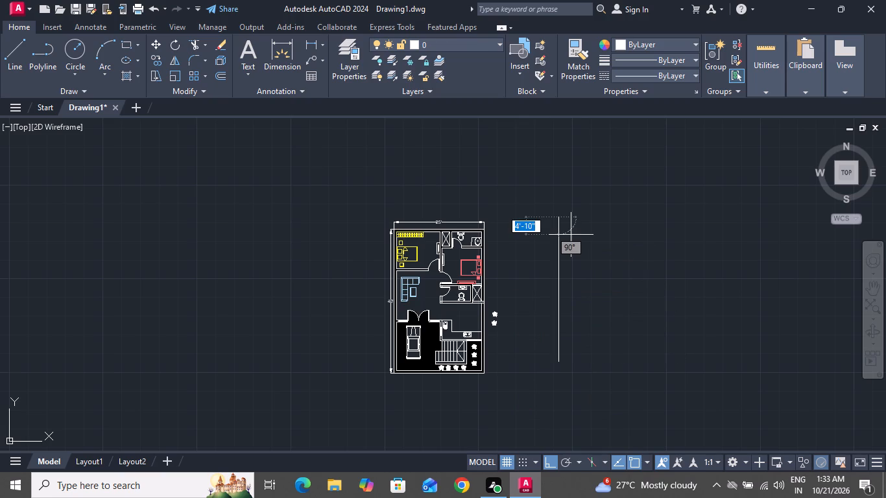
pyautogui.press('2')
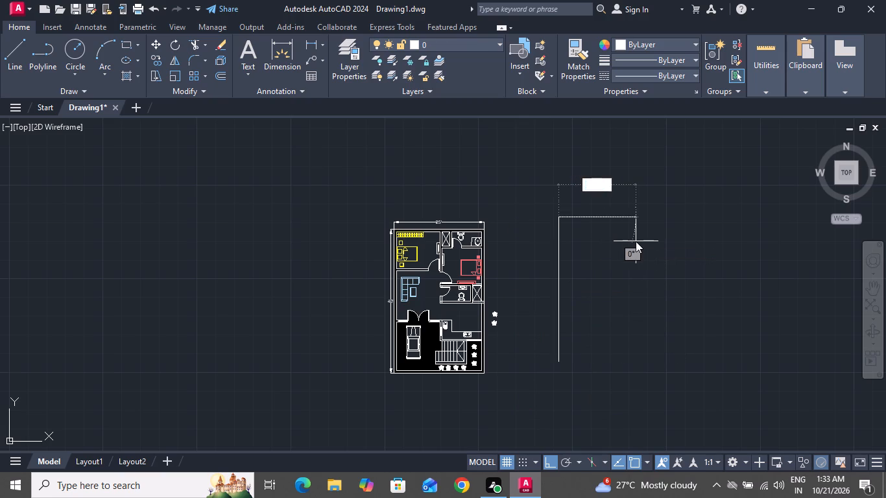
pyautogui.write("5'")
pyautogui.press('Return')
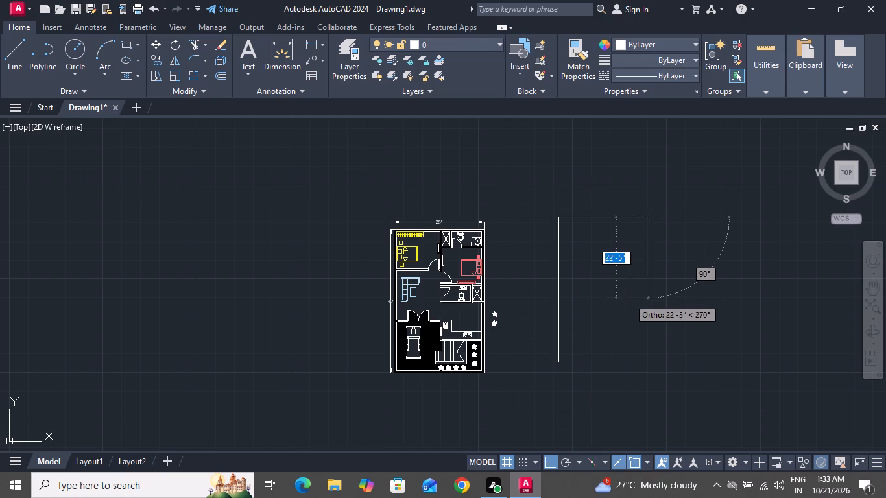
pyautogui.press('4')
pyautogui.press('0')
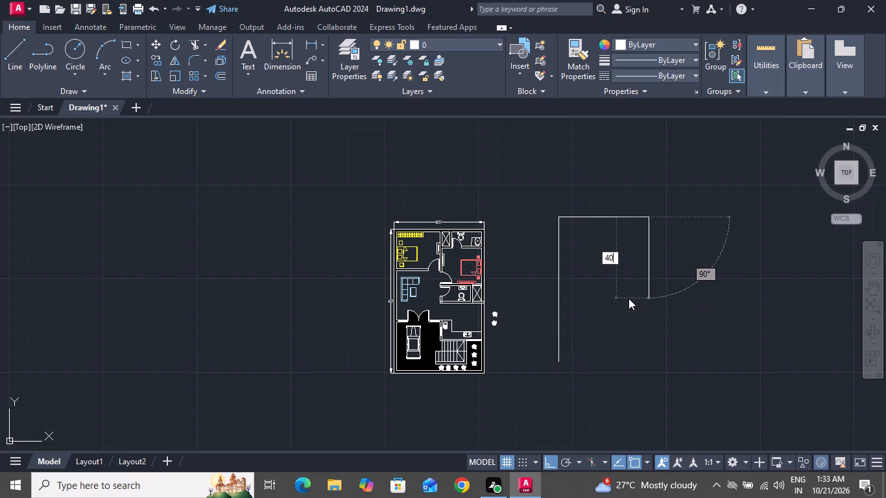
pyautogui.press("'")
pyautogui.press('Return')
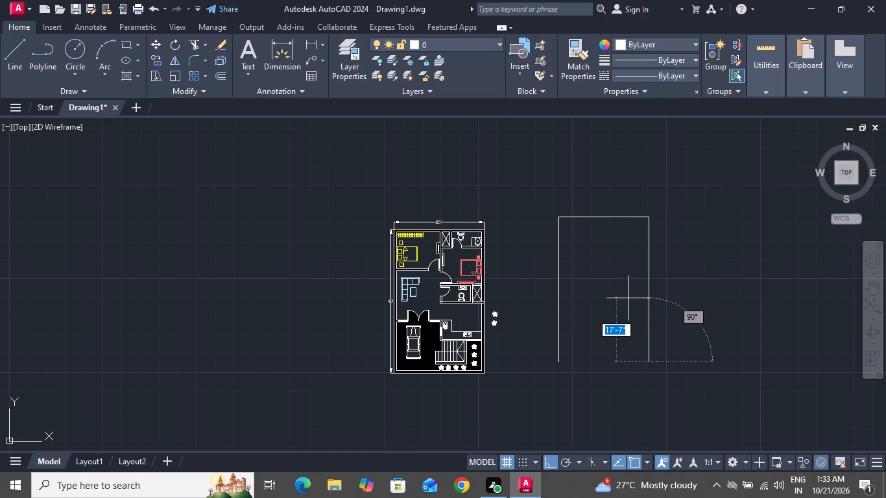
pyautogui.press('2')
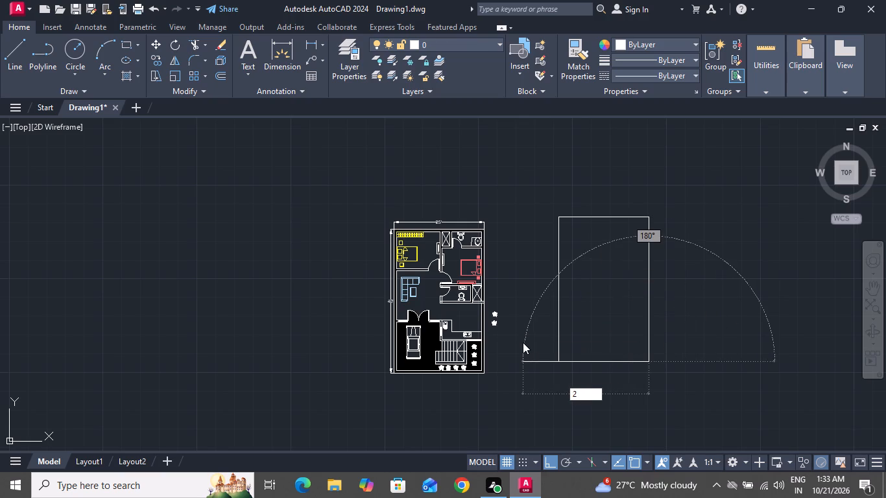
pyautogui.press('5')
pyautogui.press("'")
pyautogui.press('Return')
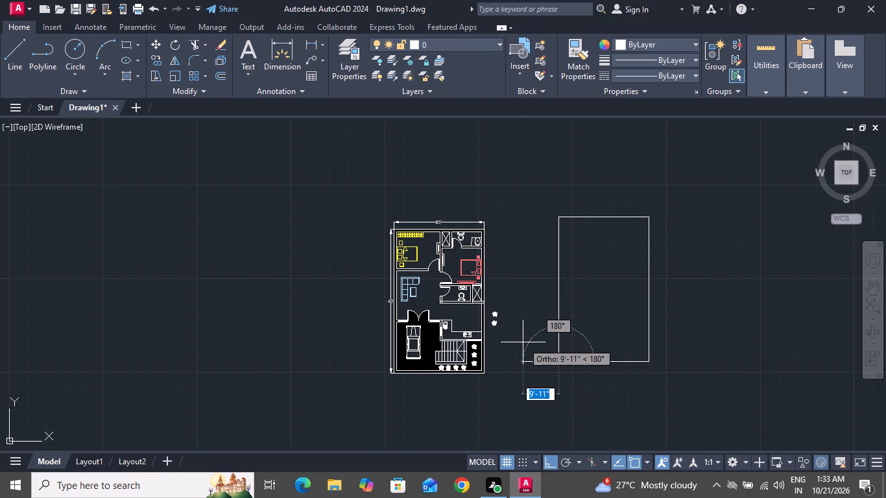
pyautogui.rightClick(520, 342)
pyautogui.doubleClick(534, 209)
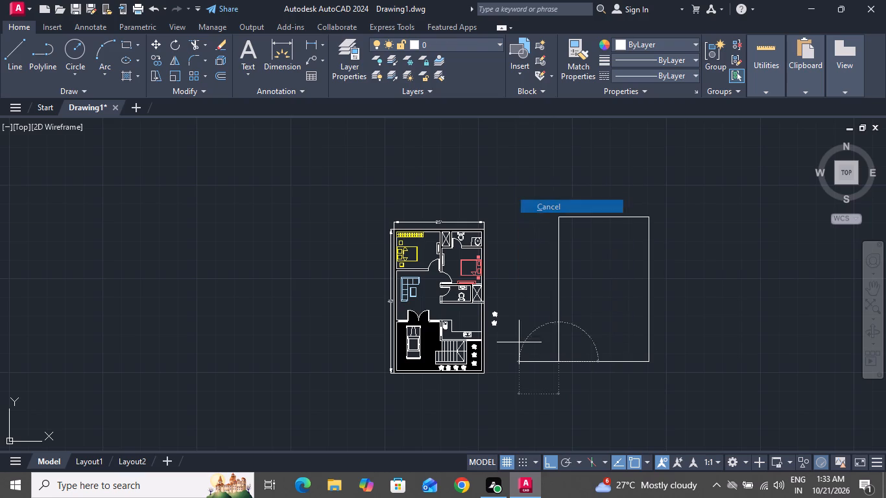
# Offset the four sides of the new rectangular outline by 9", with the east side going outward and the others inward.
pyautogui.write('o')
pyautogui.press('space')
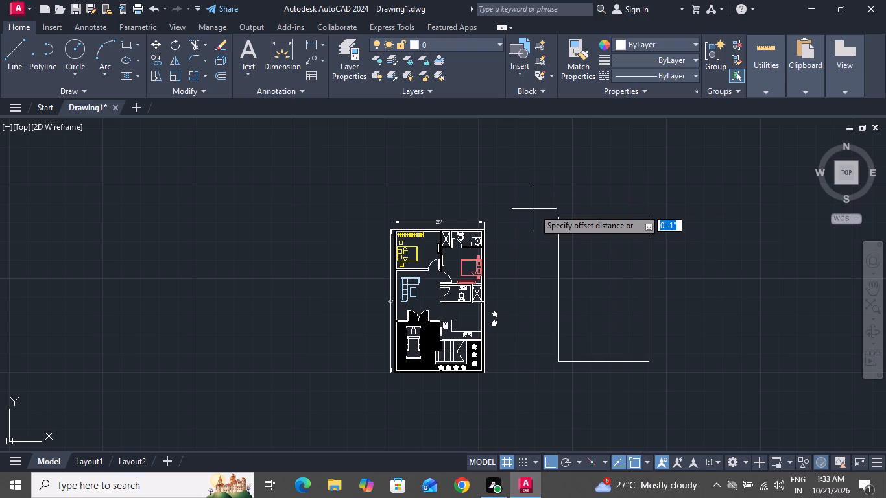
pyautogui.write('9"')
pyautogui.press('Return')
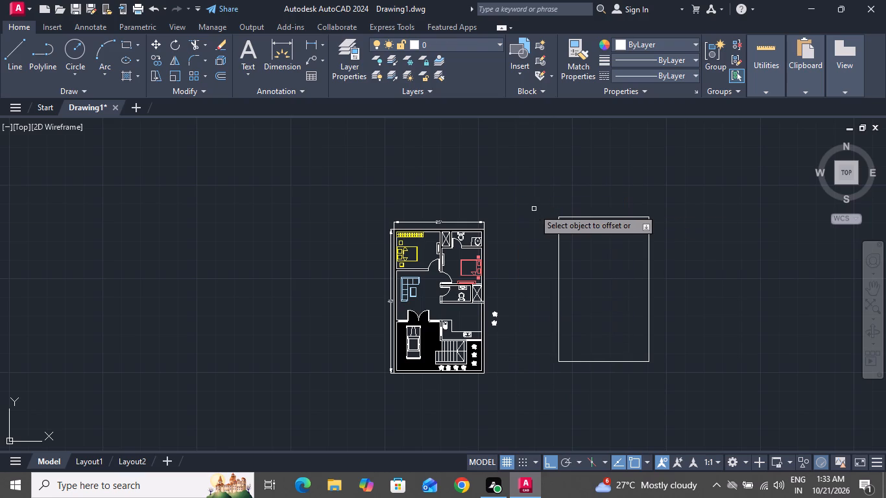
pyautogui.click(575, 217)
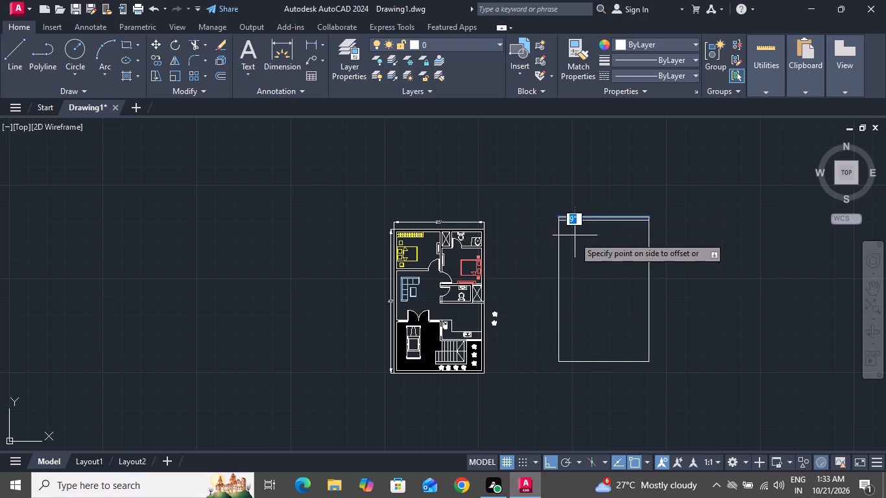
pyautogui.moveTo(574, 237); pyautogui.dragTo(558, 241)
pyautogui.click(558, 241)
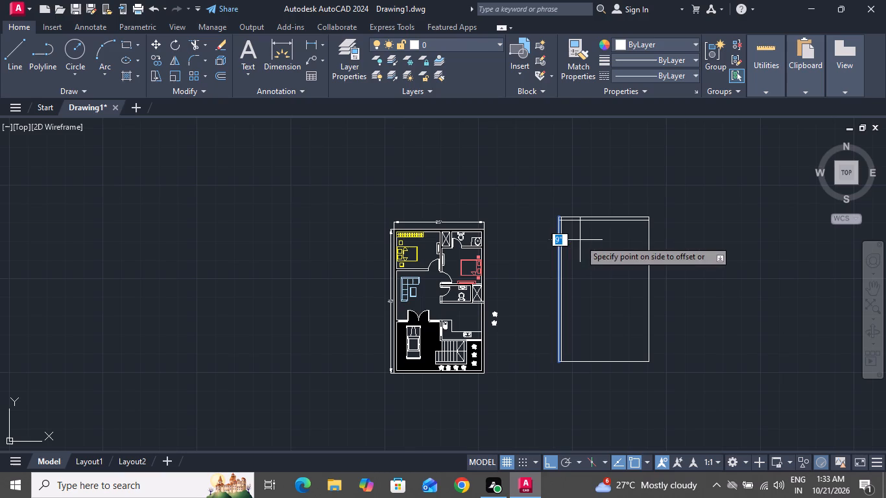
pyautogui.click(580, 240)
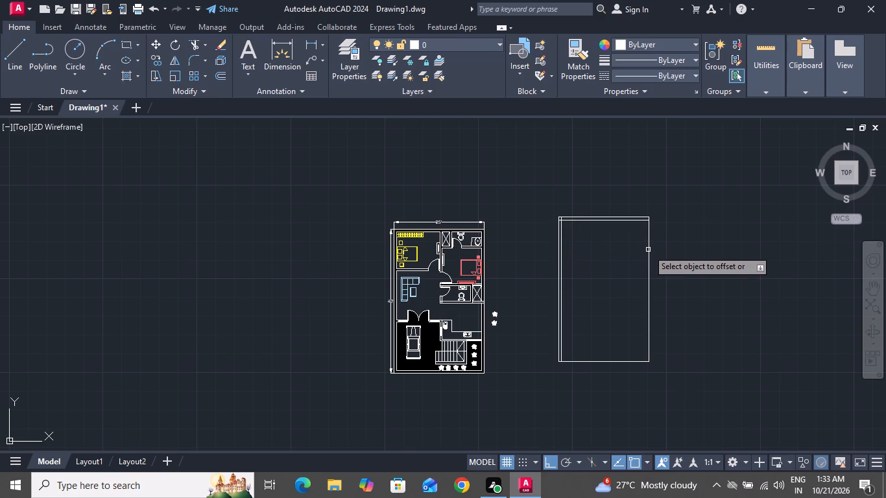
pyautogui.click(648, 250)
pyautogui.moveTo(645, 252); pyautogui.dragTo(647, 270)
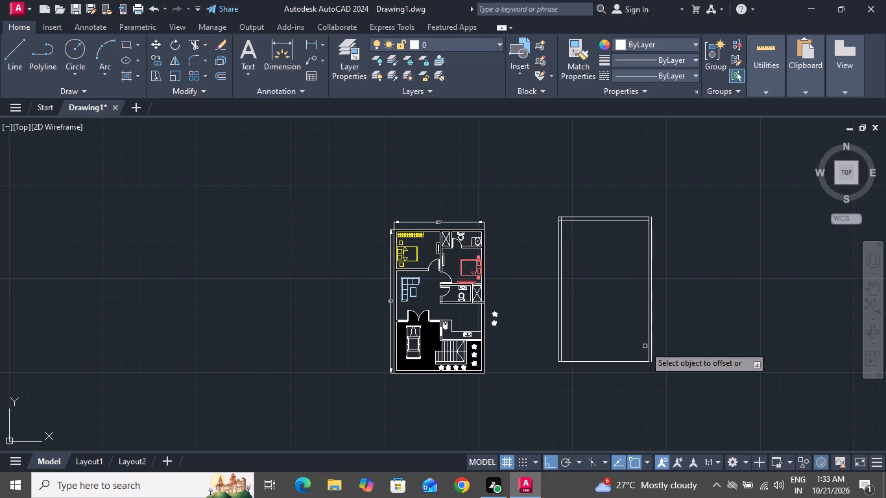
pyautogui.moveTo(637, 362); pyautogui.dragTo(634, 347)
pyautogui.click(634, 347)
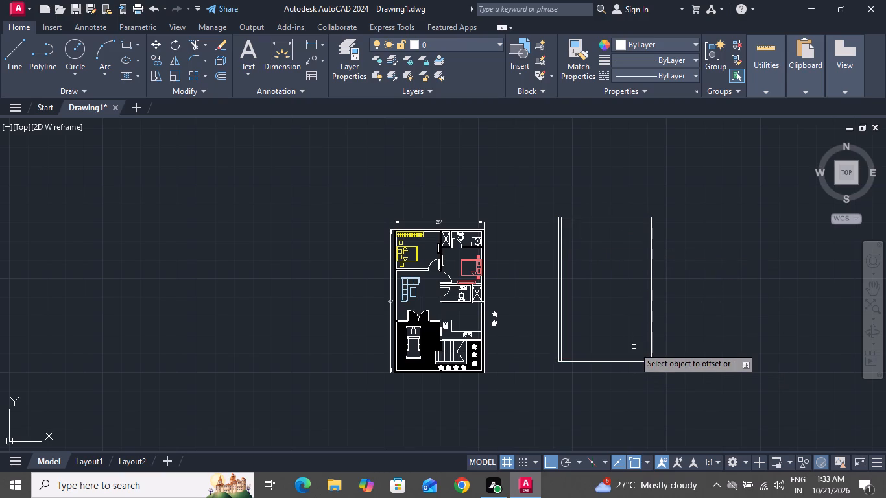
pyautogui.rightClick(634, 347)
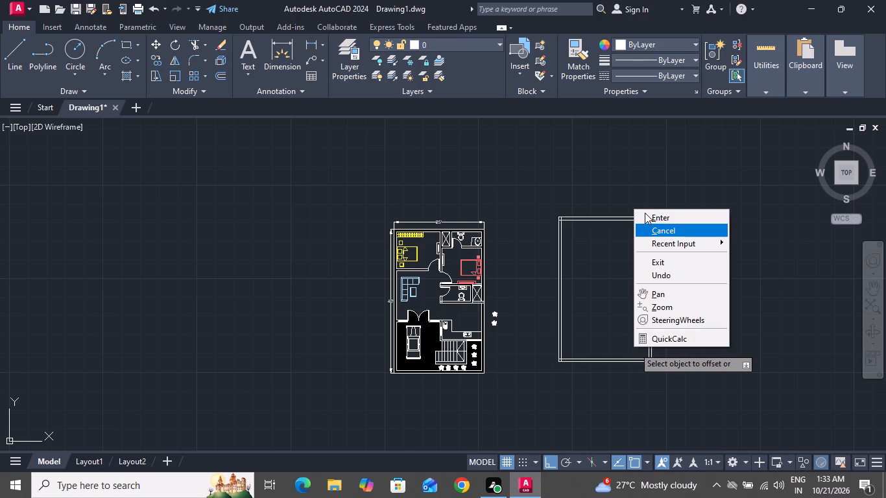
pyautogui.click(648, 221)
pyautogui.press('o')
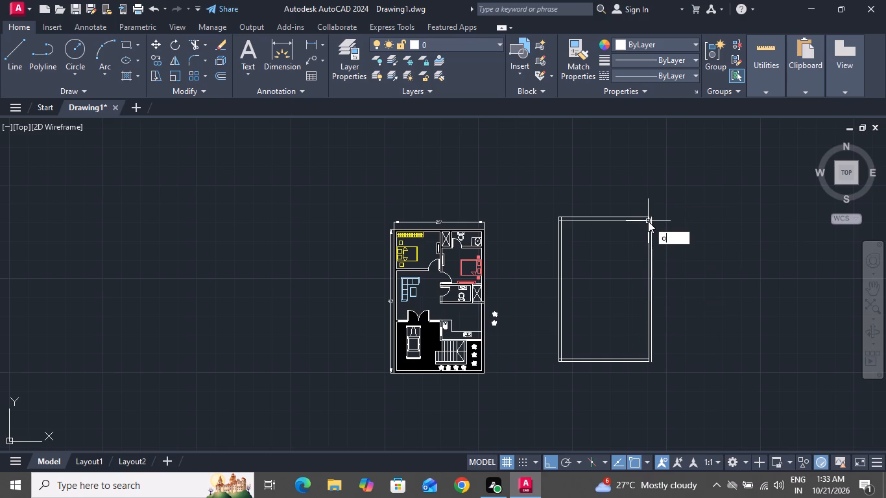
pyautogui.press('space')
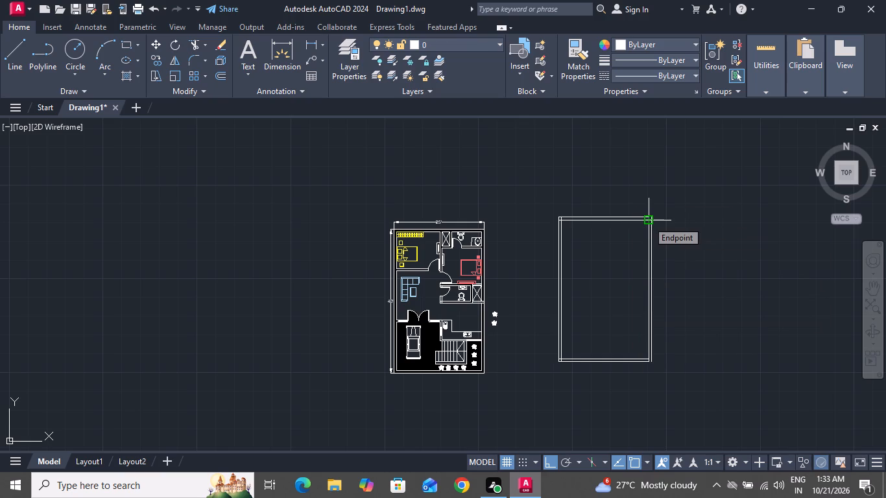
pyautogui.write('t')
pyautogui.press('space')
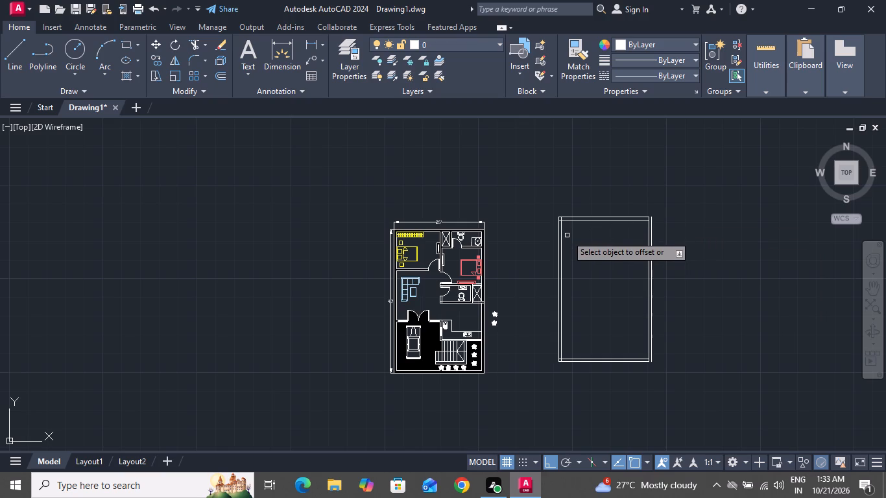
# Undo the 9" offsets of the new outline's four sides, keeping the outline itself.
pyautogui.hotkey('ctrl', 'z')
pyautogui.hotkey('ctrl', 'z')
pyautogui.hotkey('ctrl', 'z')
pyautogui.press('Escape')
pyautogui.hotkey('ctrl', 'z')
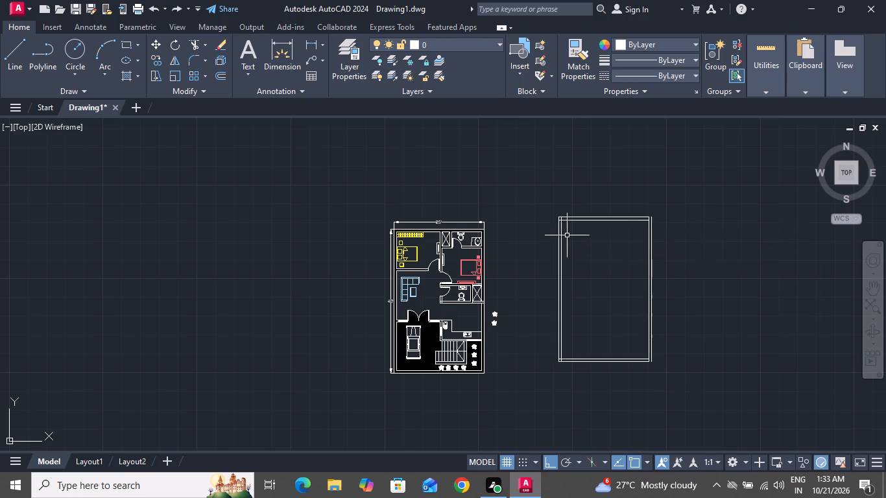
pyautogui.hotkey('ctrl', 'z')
# Offset all four sides of the new 25' by 40' outline inward by 9" to form the outer walls.
pyautogui.press('o')
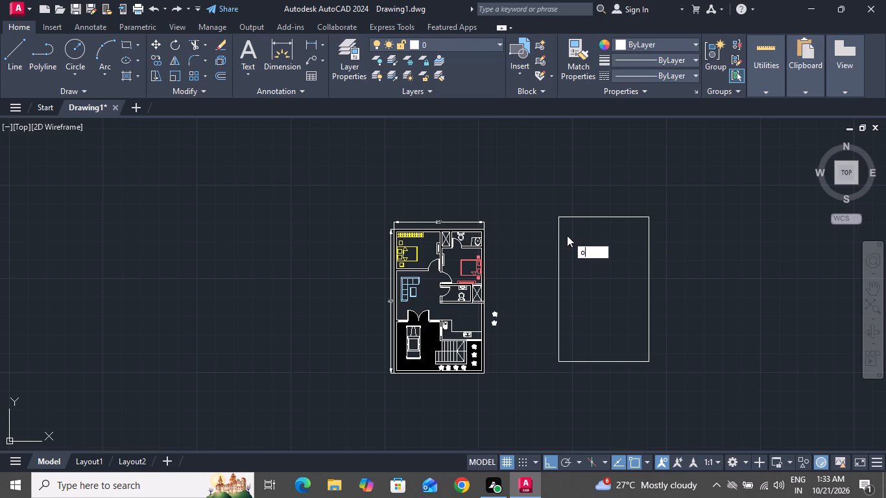
pyautogui.press('space')
pyautogui.press('9')
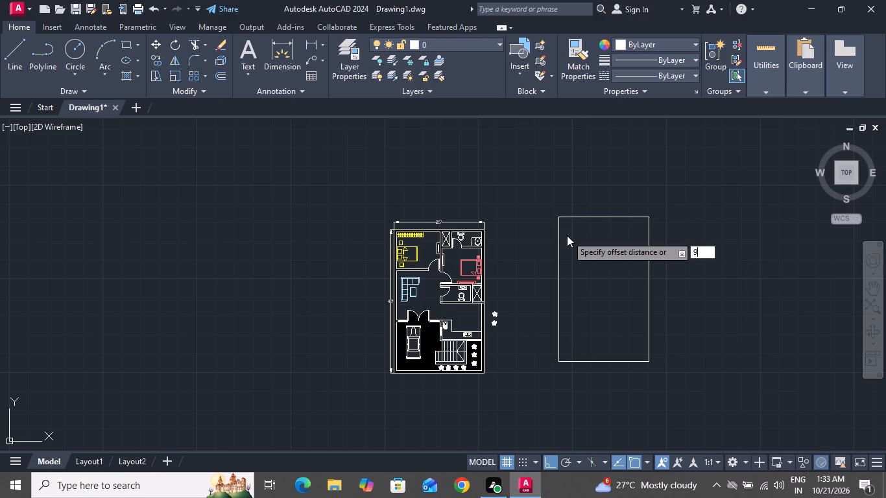
pyautogui.hotkey('shift', '"')
pyautogui.press('space')
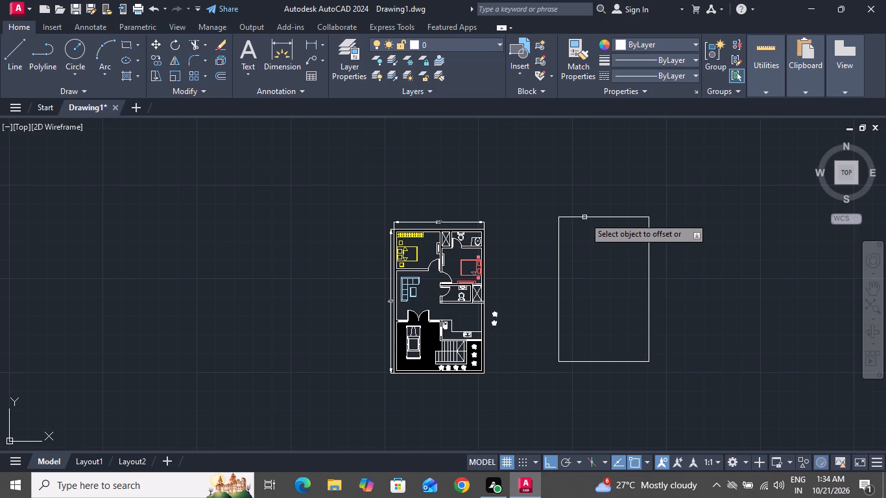
pyautogui.click(584, 217)
pyautogui.moveTo(585, 252); pyautogui.dragTo(558, 261)
pyautogui.moveTo(558, 261); pyautogui.dragTo(579, 259)
pyautogui.moveTo(579, 259); pyautogui.dragTo(612, 261)
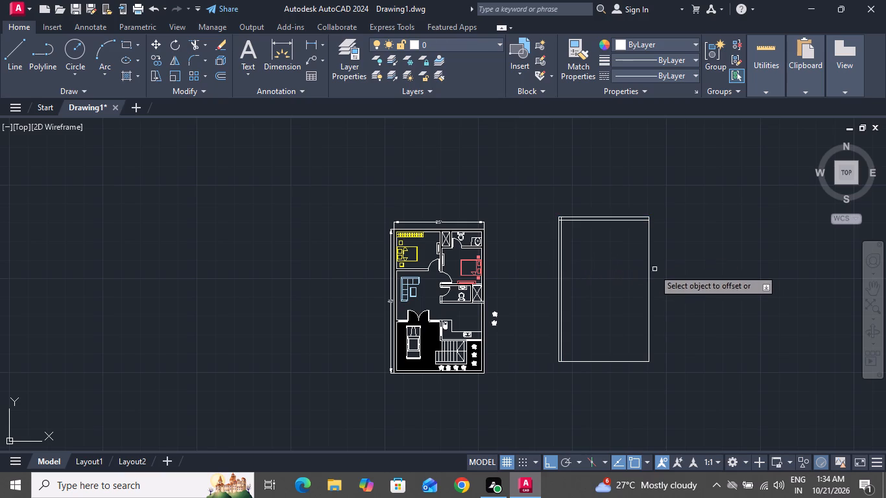
pyautogui.moveTo(649, 272); pyautogui.dragTo(630, 279)
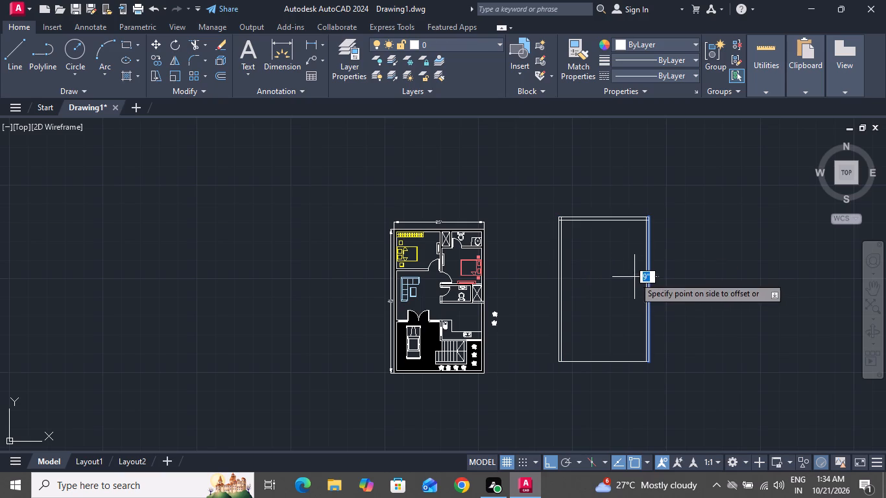
pyautogui.moveTo(630, 279); pyautogui.dragTo(627, 281)
pyautogui.moveTo(627, 282); pyautogui.dragTo(627, 327)
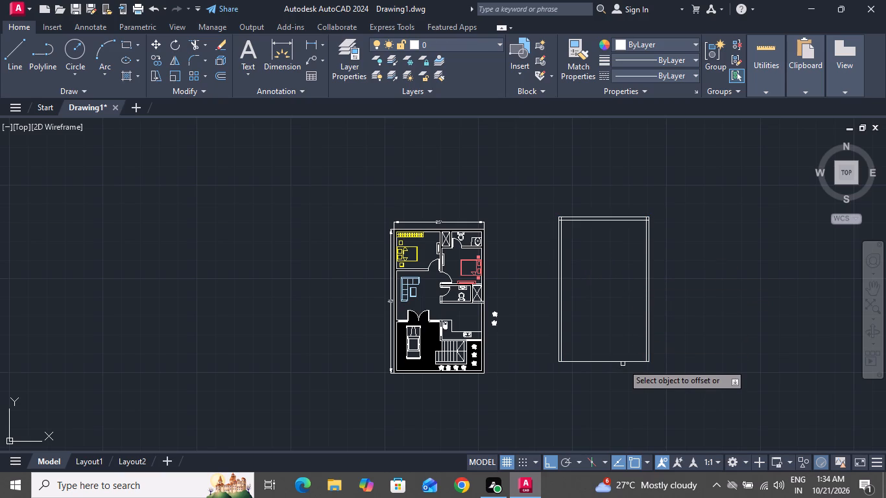
pyautogui.click(623, 364)
pyautogui.click(624, 328)
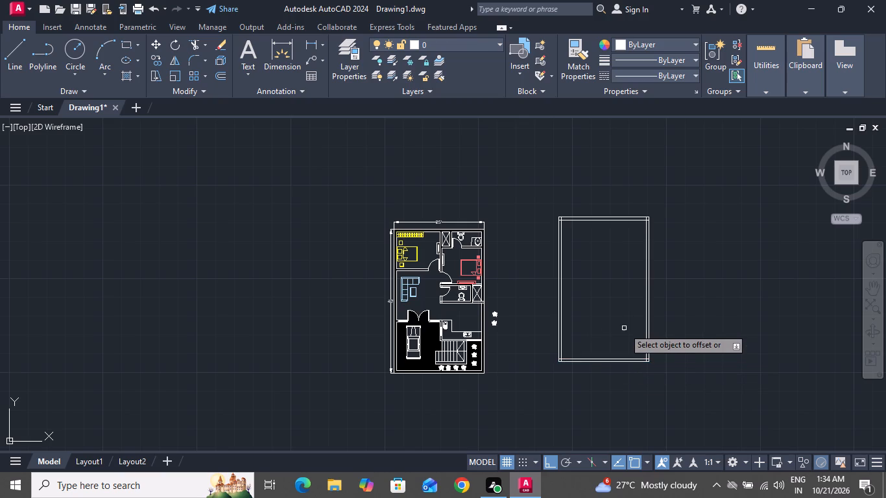
pyautogui.click(624, 328)
pyautogui.rightClick(624, 328)
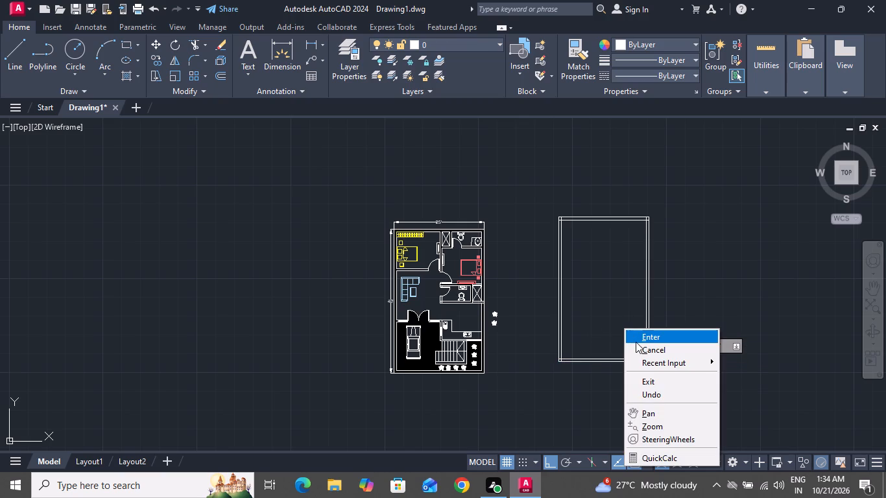
pyautogui.click(638, 346)
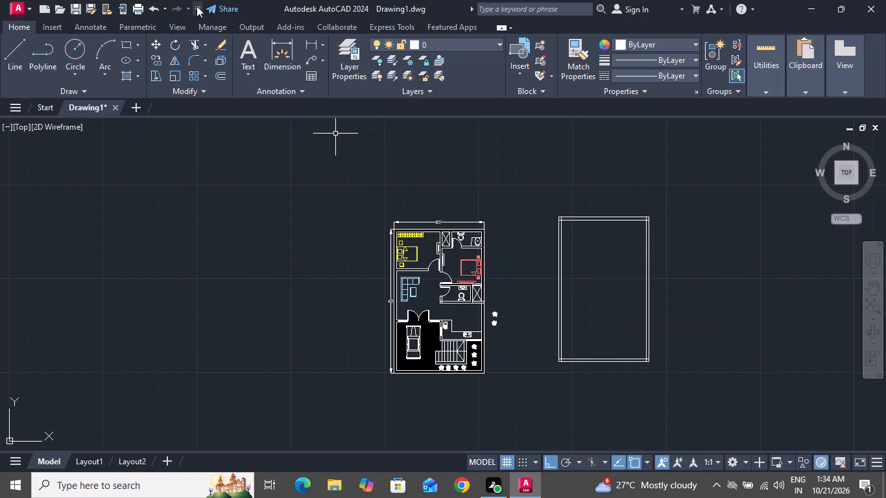
# Trim the overlapping inner wall line ends at the two north corners of the new outline.
pyautogui.click(193, 41)
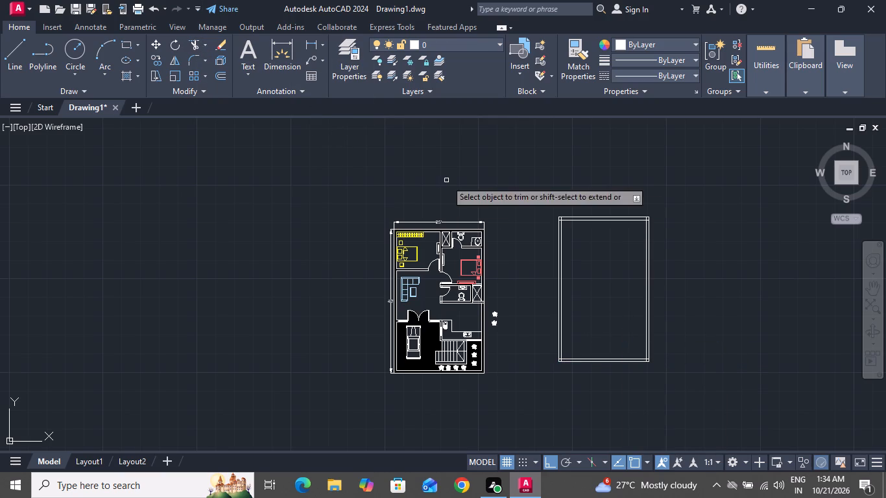
pyautogui.keyDown('ctrl'); pyautogui.scroll(2, 562, 235); pyautogui.keyUp('ctrl')
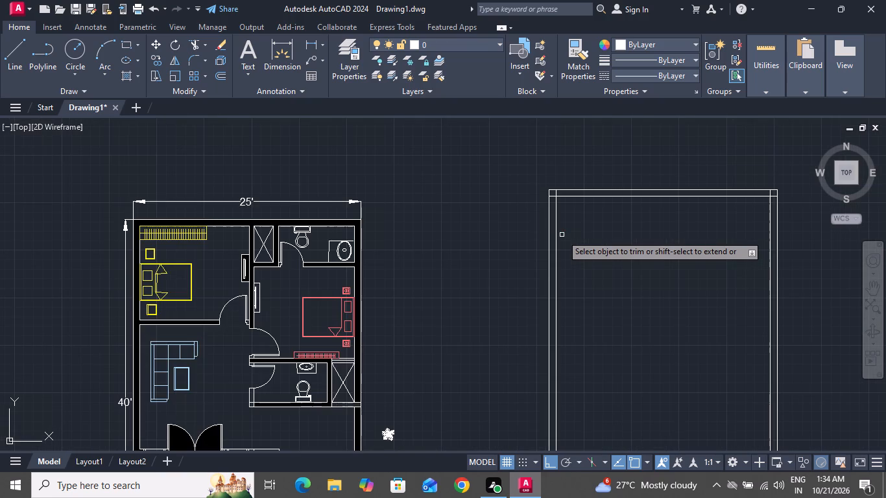
pyautogui.keyDown('ctrl'); pyautogui.scroll(1, 557, 212); pyautogui.keyUp('ctrl')
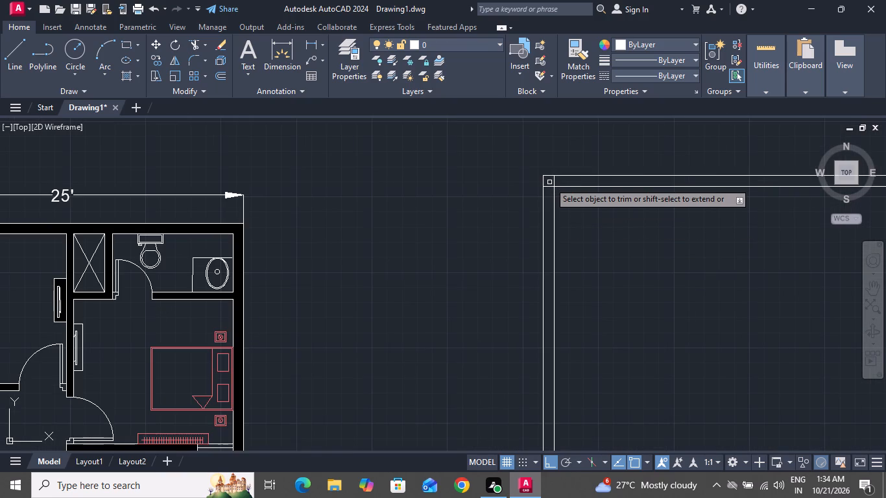
pyautogui.moveTo(549, 182); pyautogui.dragTo(549, 193)
pyautogui.click(549, 193)
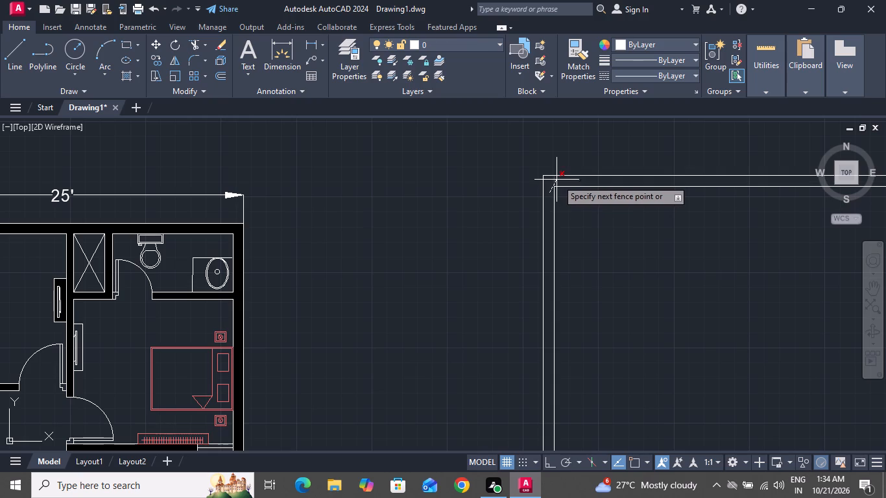
pyautogui.click(557, 180)
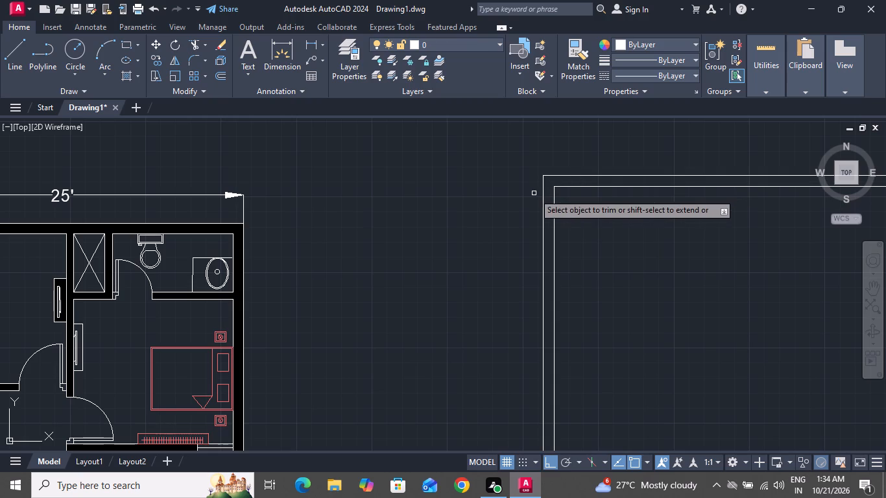
pyautogui.keyDown('ctrl'); pyautogui.scroll(-3, 503, 231); pyautogui.keyUp('ctrl')
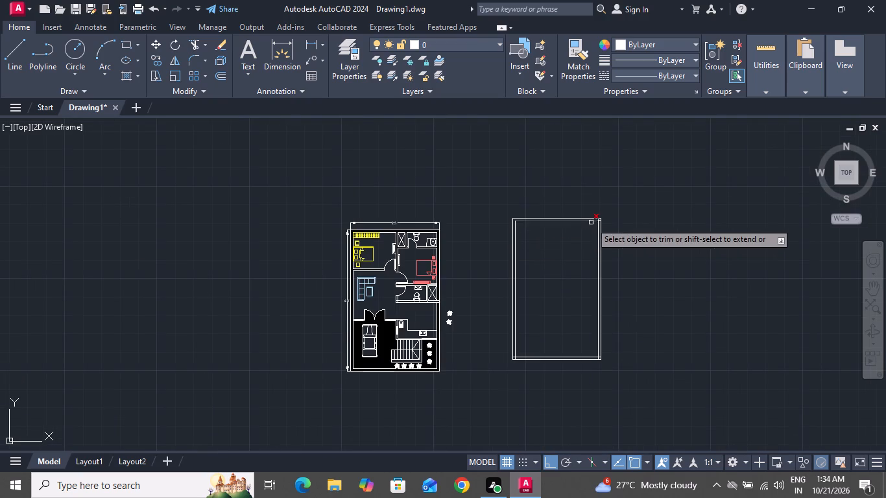
pyautogui.keyDown('ctrl'); pyautogui.scroll(-1, 592, 221); pyautogui.keyUp('ctrl')
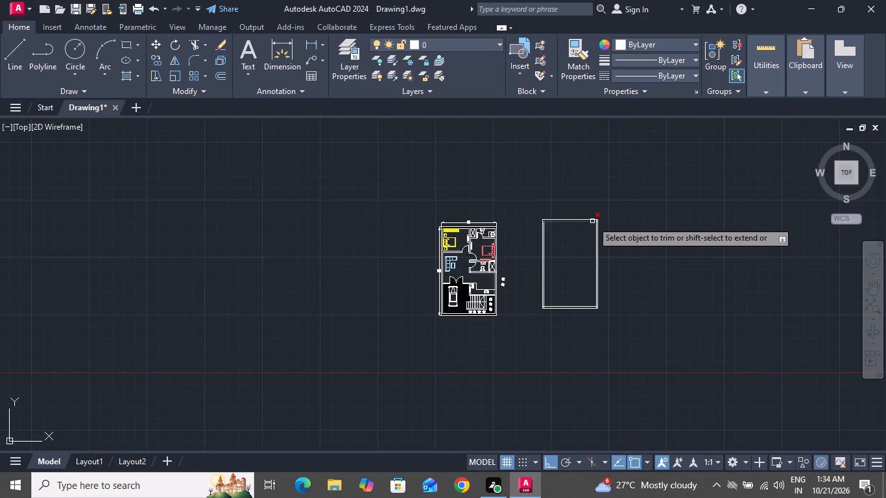
pyautogui.keyDown('ctrl'); pyautogui.scroll(3, 592, 221); pyautogui.keyUp('ctrl')
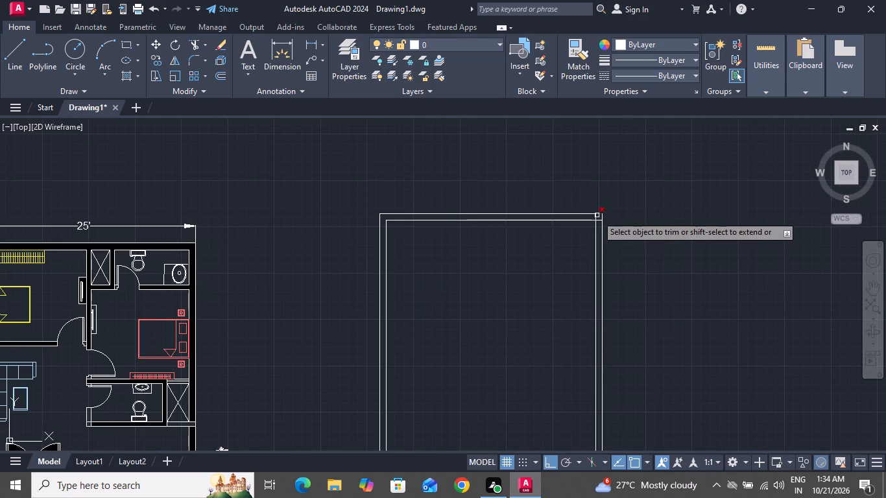
pyautogui.moveTo(594, 218); pyautogui.dragTo(600, 221)
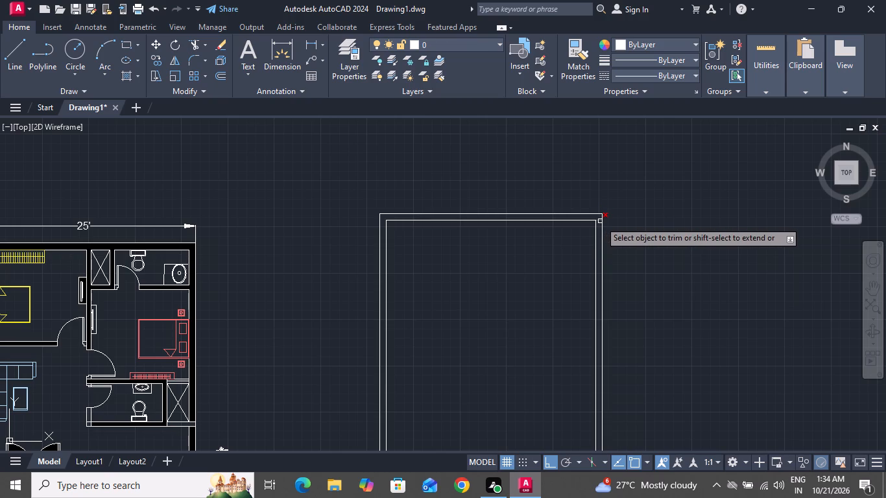
pyautogui.click(600, 221)
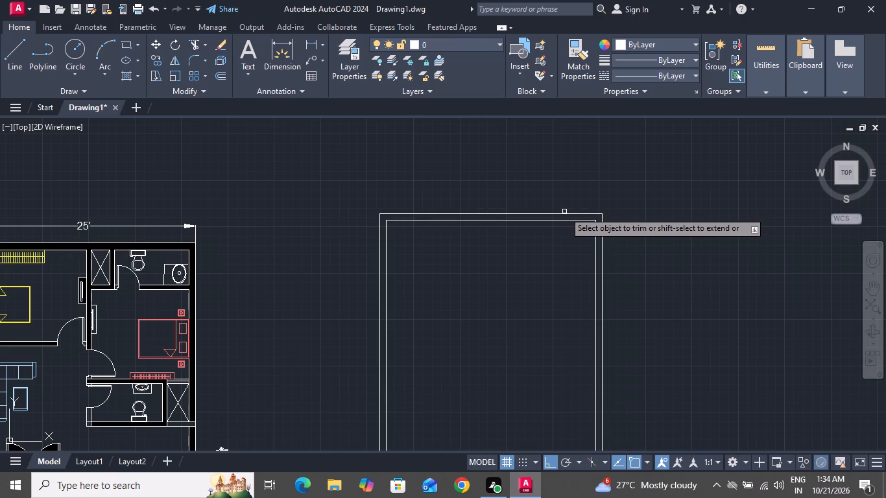
# Trim the overlapping inner wall line ends at the two south corners of the new outline and finish trimming.
pyautogui.keyDown('ctrl'); pyautogui.scroll(-2, 564, 211); pyautogui.keyUp('ctrl')
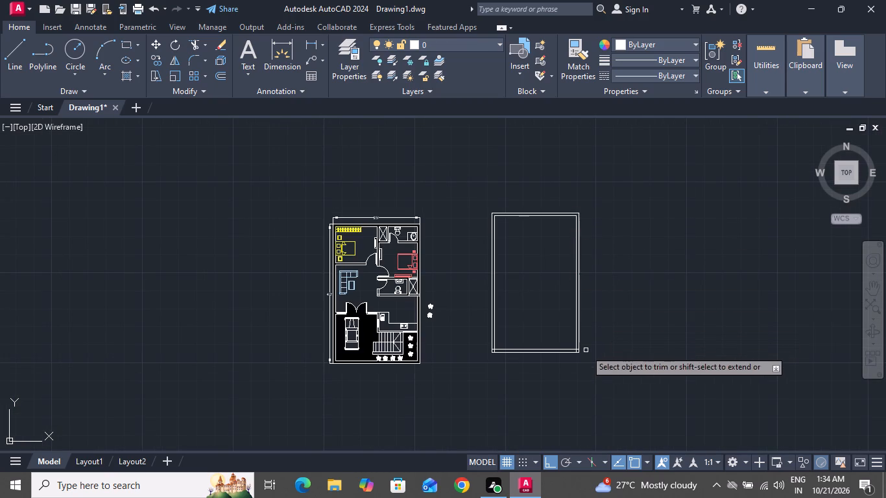
pyautogui.keyDown('ctrl'); pyautogui.scroll(4, 582, 350); pyautogui.keyUp('ctrl')
pyautogui.keyDown('ctrl'); pyautogui.scroll(-1, 582, 350); pyautogui.keyUp('ctrl')
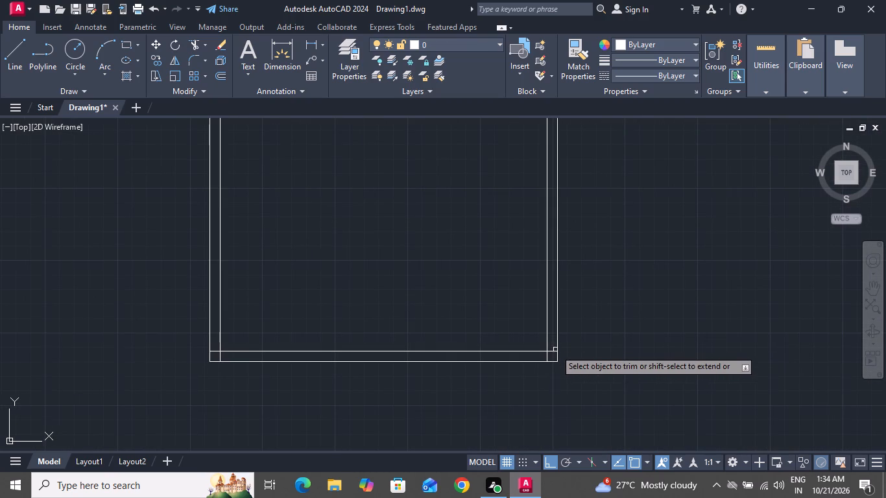
pyautogui.moveTo(554, 352); pyautogui.dragTo(547, 357)
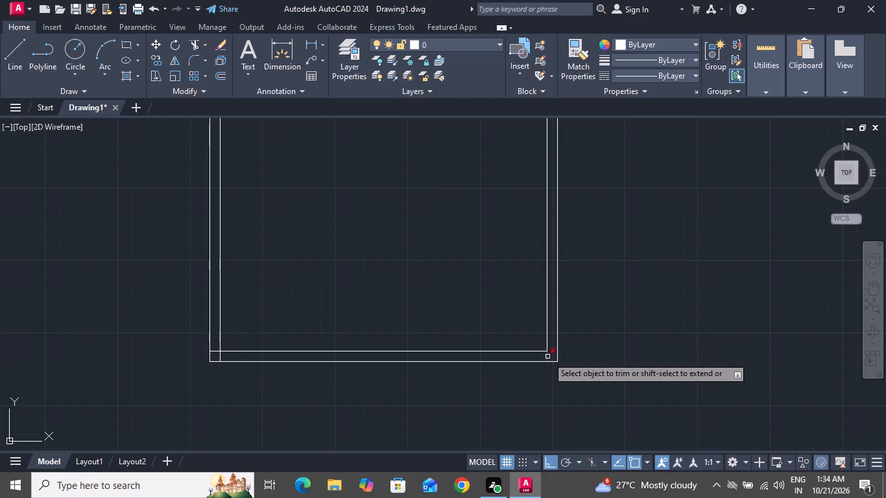
pyautogui.moveTo(547, 357); pyautogui.dragTo(446, 368)
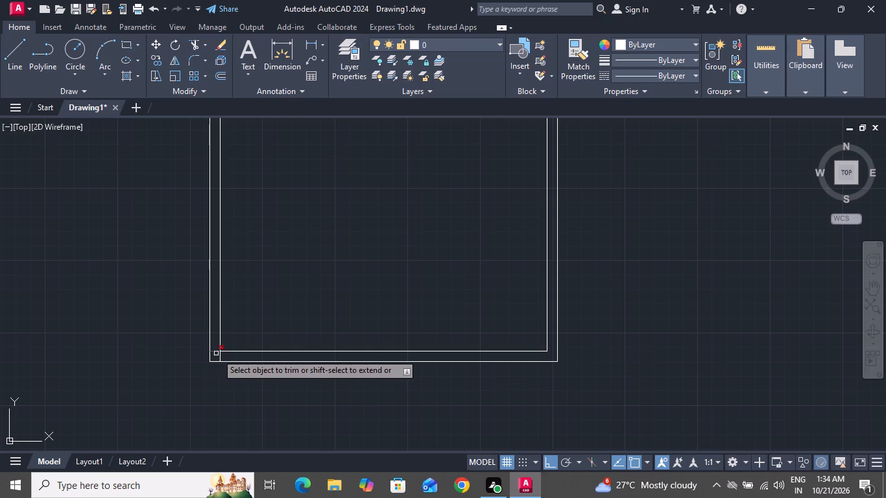
pyautogui.click(219, 357)
pyautogui.click(217, 351)
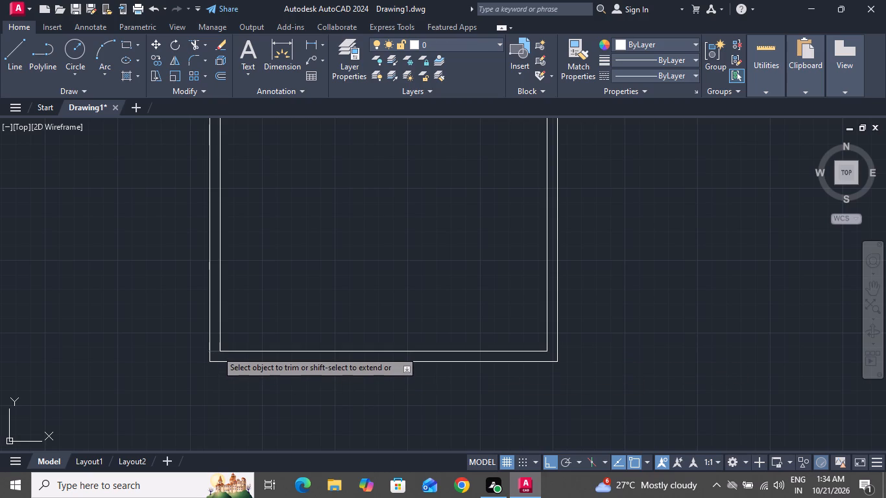
pyautogui.rightClick(217, 351)
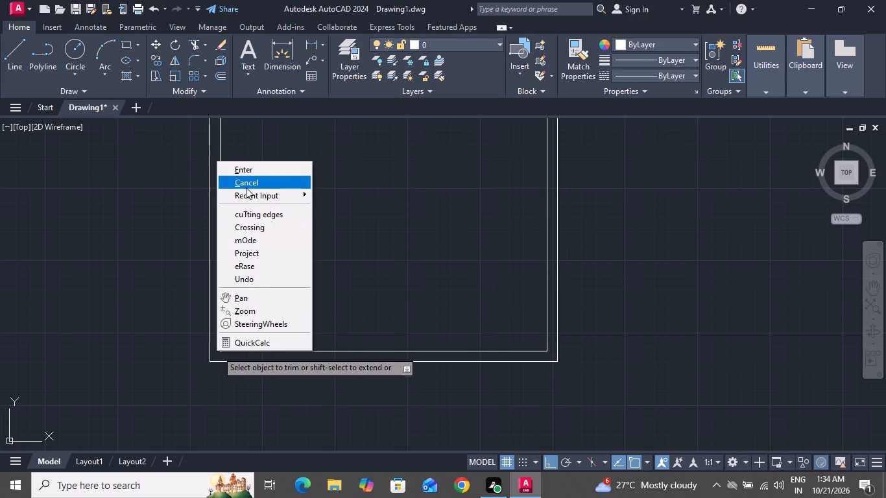
pyautogui.write('o')
pyautogui.press('space')
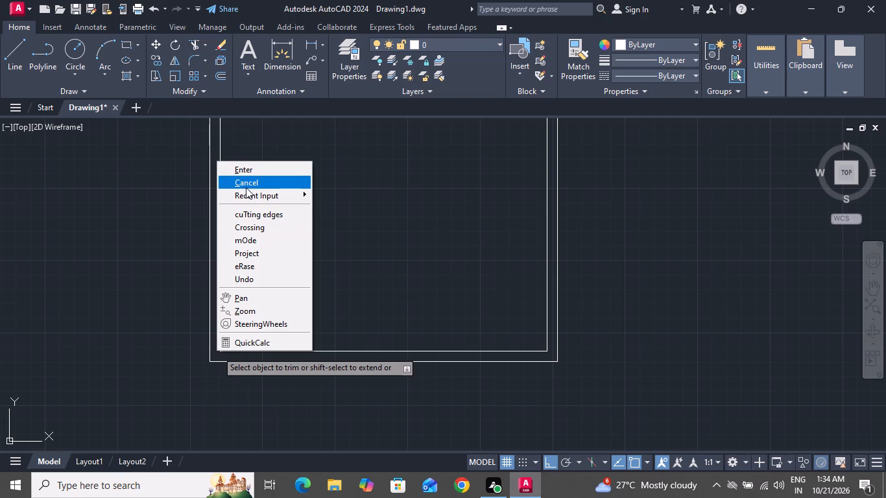
pyautogui.click(246, 187)
# Offset the west wall's inner line 8'4" east into the new plan, using Offset's Through option.
pyautogui.write('o t')
pyautogui.press('space')
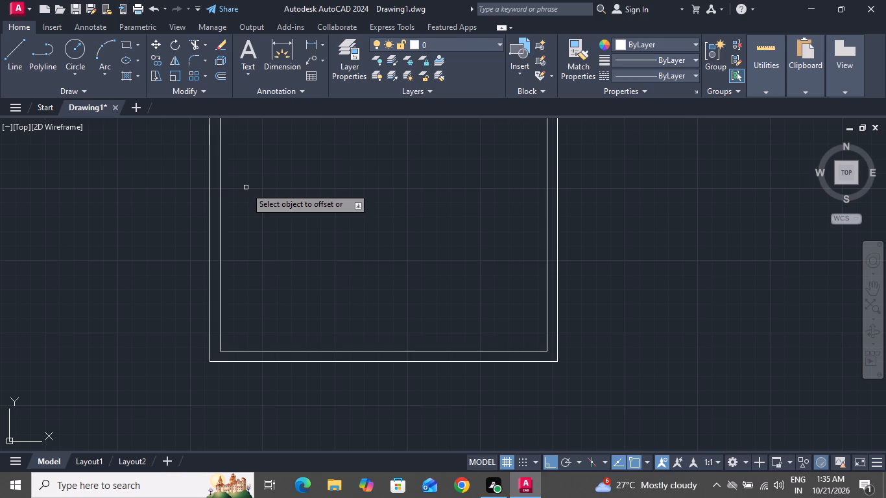
pyautogui.keyDown('ctrl'); pyautogui.scroll(-3, 246, 187); pyautogui.keyUp('ctrl')
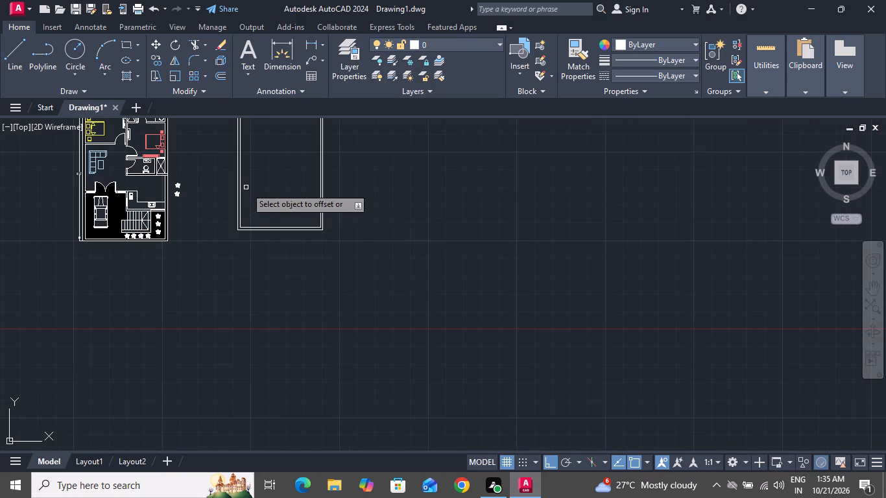
pyautogui.keyDown('ctrl'); pyautogui.scroll(-3, 246, 187); pyautogui.keyUp('ctrl')
pyautogui.keyDown('ctrl'); pyautogui.scroll(1, 233, 172); pyautogui.keyUp('ctrl')
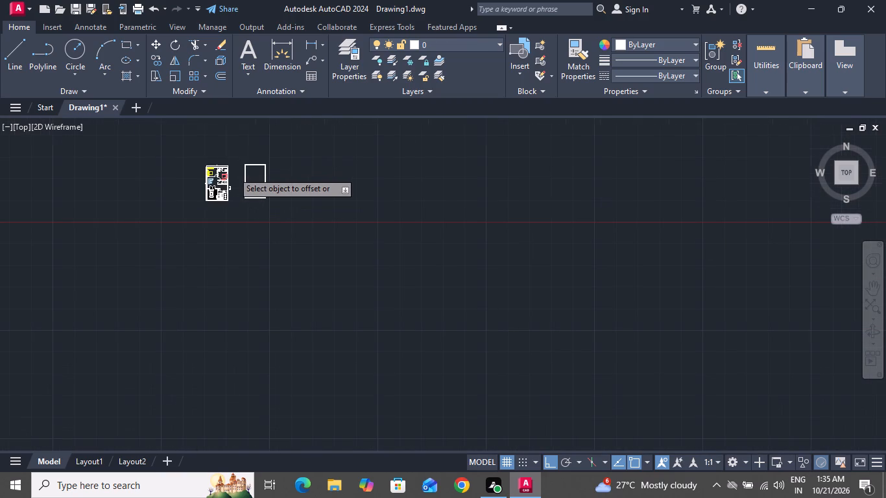
pyautogui.keyDown('ctrl'); pyautogui.scroll(2, 233, 172); pyautogui.keyUp('ctrl')
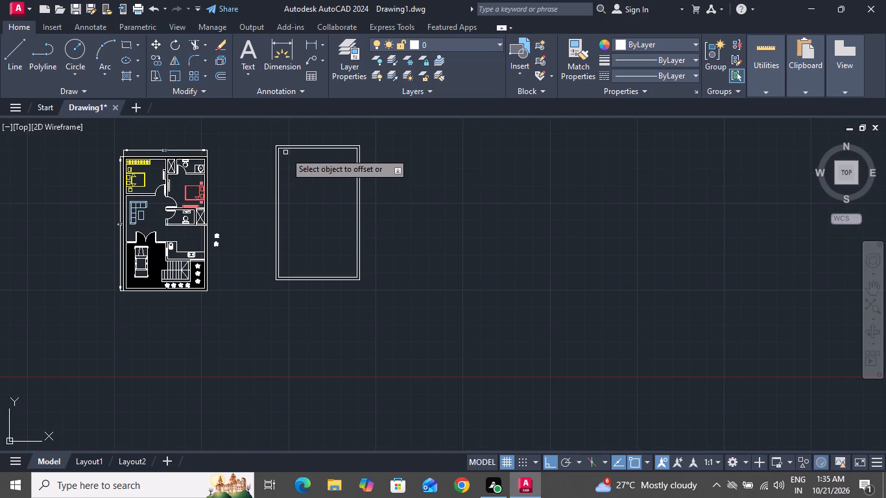
pyautogui.keyDown('ctrl'); pyautogui.scroll(3, 285, 152); pyautogui.keyUp('ctrl')
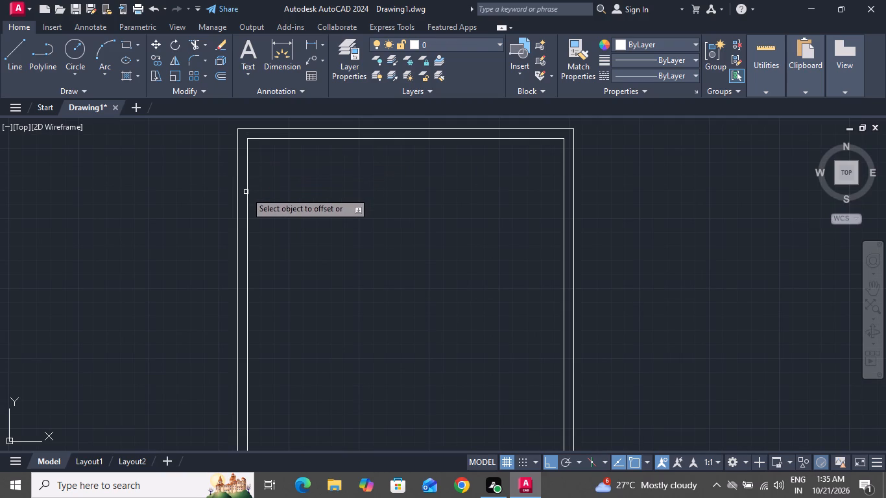
pyautogui.moveTo(247, 190); pyautogui.dragTo(314, 200)
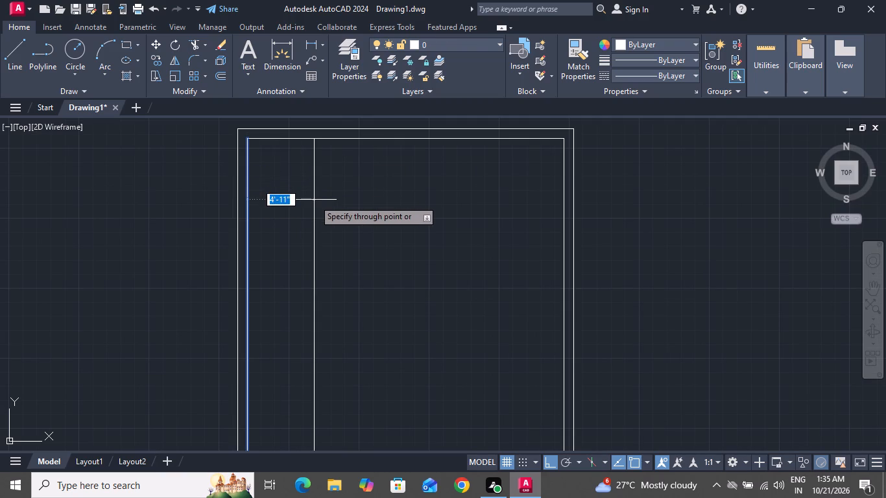
pyautogui.write("8'4")
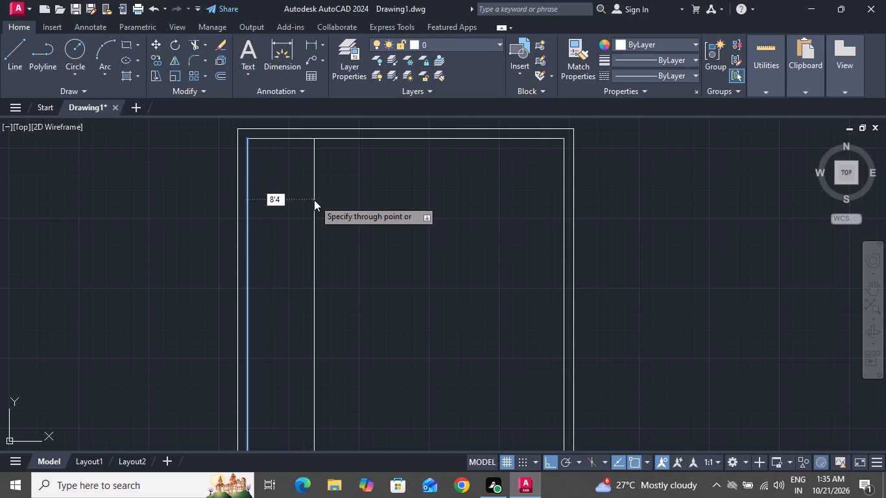
pyautogui.hotkey('shift', '"')
pyautogui.press('Return')
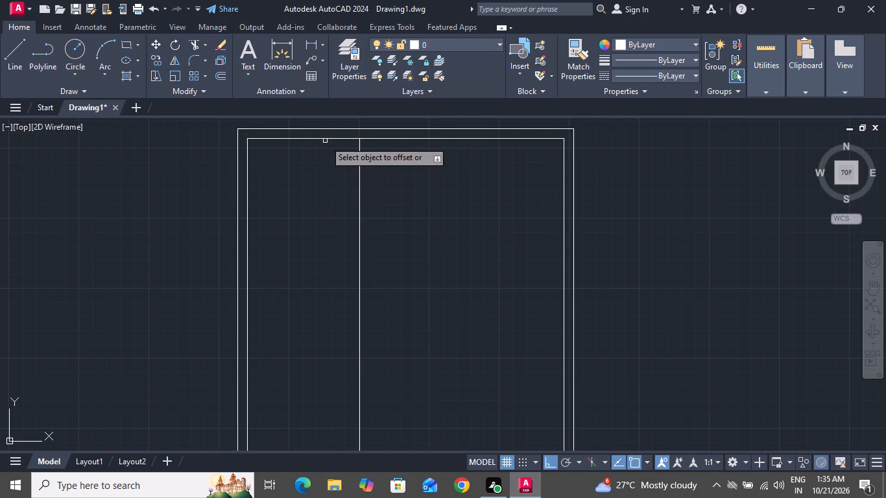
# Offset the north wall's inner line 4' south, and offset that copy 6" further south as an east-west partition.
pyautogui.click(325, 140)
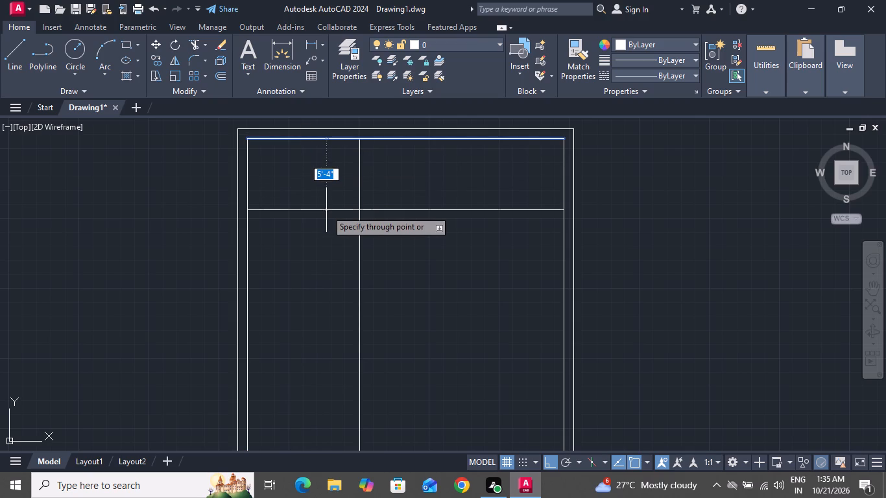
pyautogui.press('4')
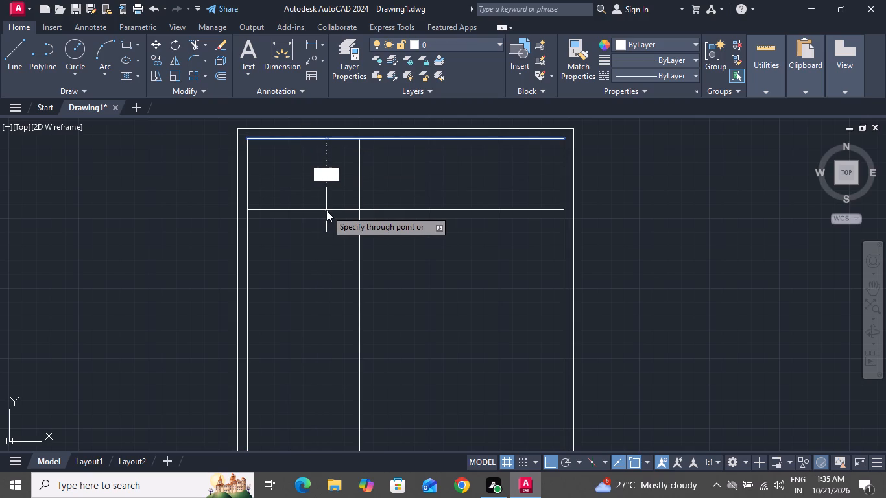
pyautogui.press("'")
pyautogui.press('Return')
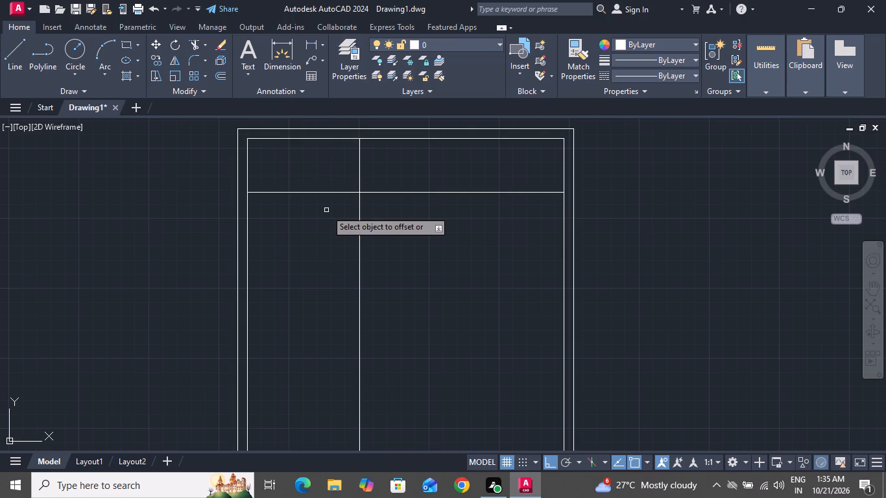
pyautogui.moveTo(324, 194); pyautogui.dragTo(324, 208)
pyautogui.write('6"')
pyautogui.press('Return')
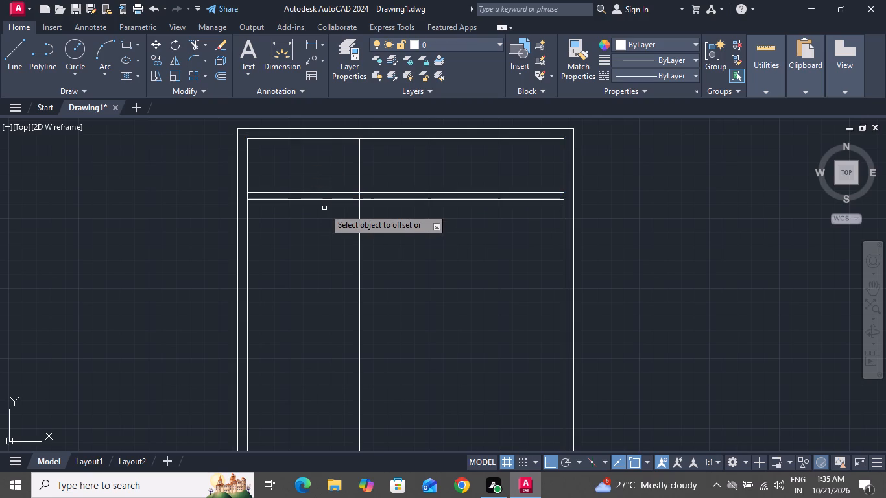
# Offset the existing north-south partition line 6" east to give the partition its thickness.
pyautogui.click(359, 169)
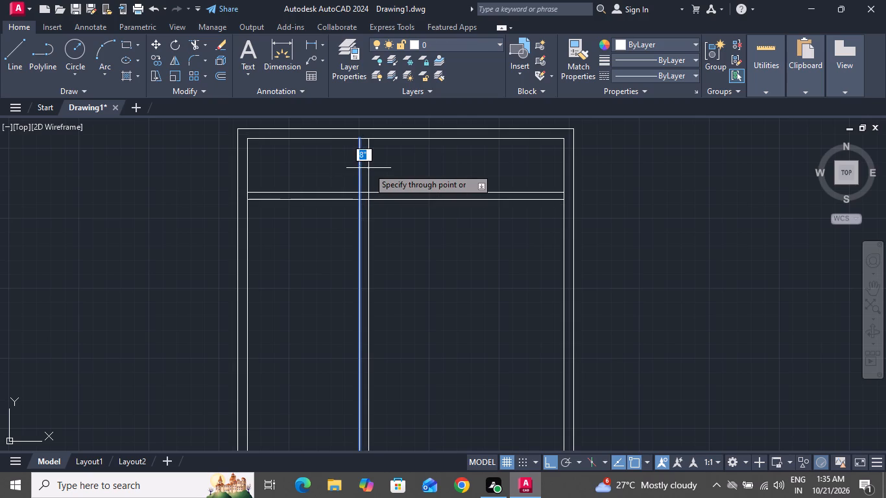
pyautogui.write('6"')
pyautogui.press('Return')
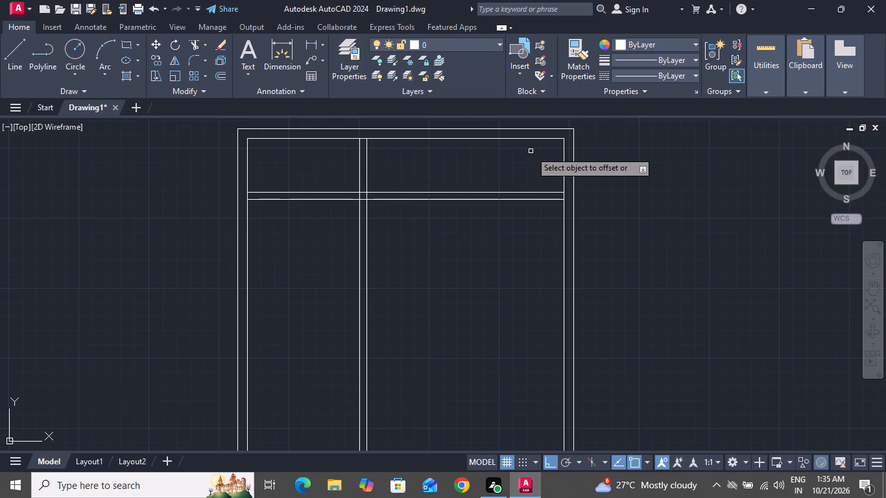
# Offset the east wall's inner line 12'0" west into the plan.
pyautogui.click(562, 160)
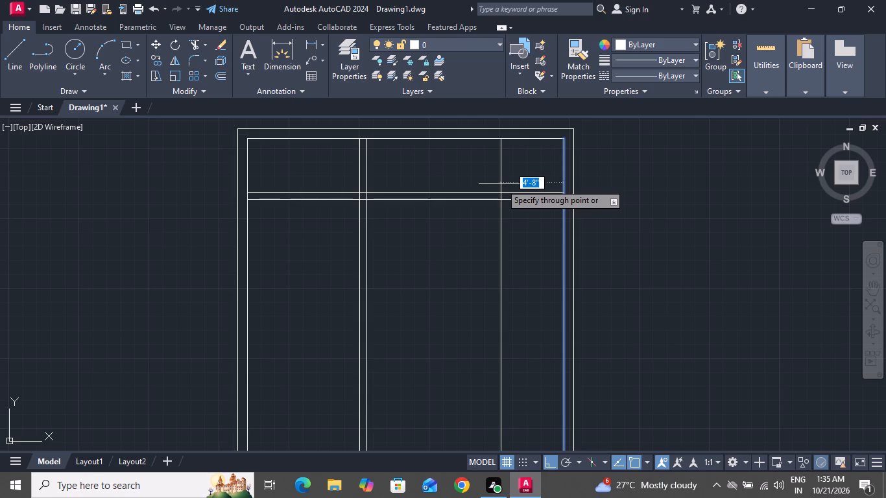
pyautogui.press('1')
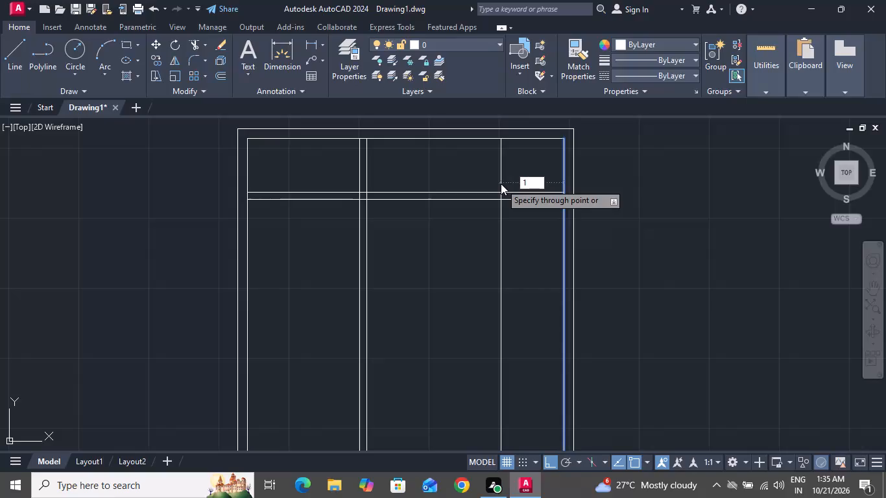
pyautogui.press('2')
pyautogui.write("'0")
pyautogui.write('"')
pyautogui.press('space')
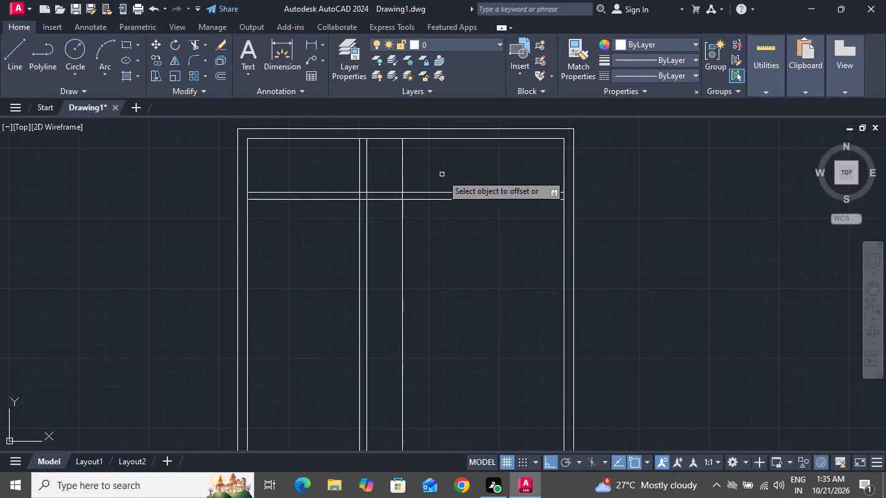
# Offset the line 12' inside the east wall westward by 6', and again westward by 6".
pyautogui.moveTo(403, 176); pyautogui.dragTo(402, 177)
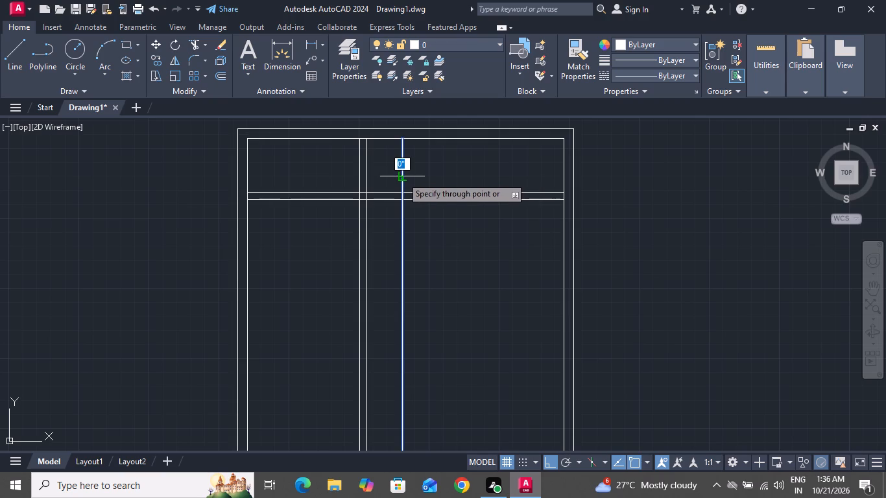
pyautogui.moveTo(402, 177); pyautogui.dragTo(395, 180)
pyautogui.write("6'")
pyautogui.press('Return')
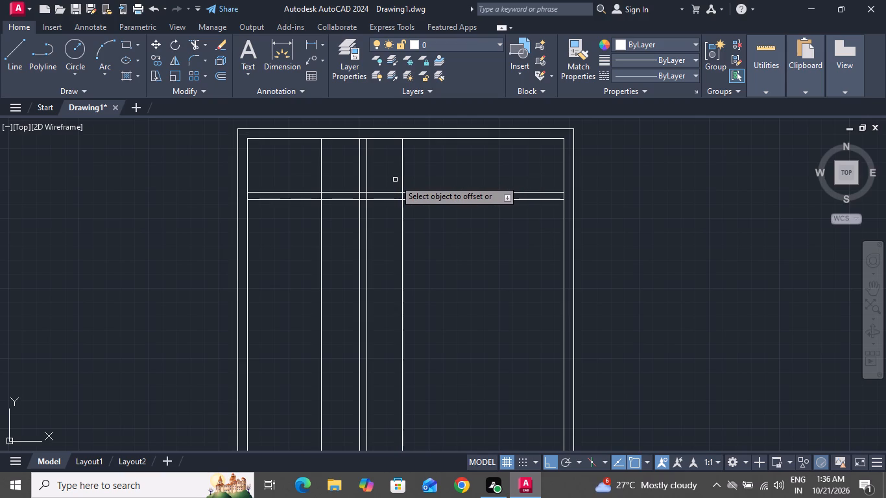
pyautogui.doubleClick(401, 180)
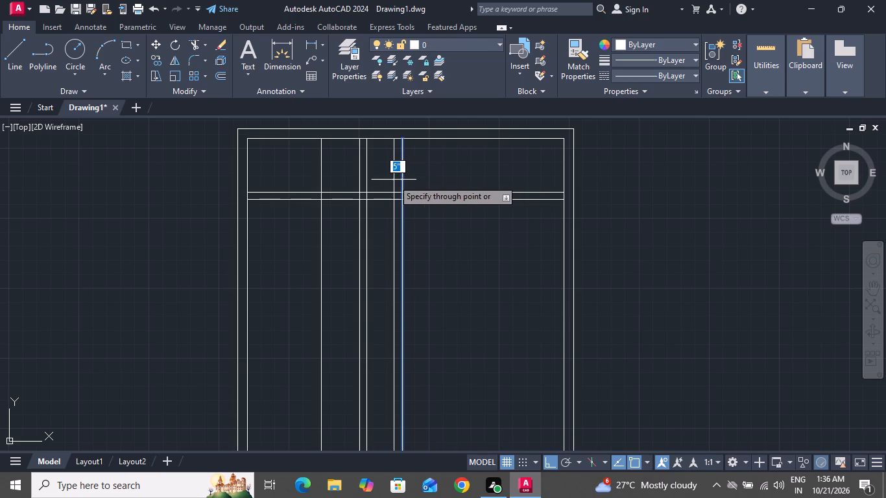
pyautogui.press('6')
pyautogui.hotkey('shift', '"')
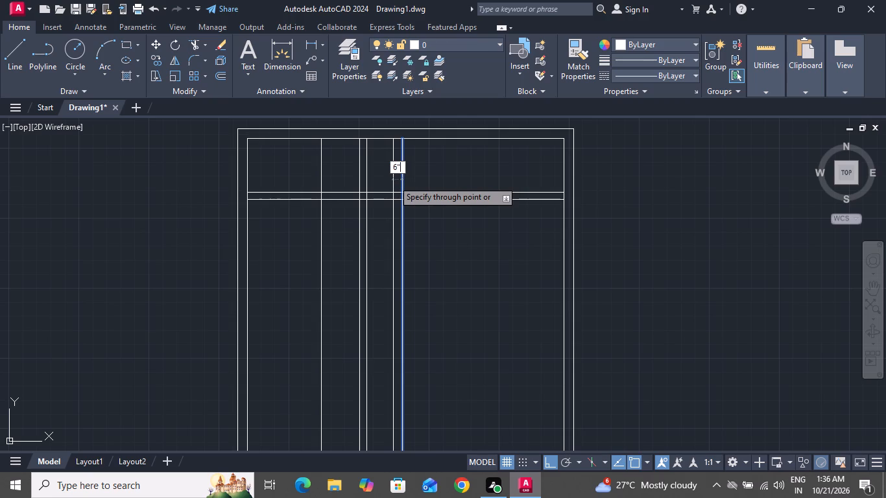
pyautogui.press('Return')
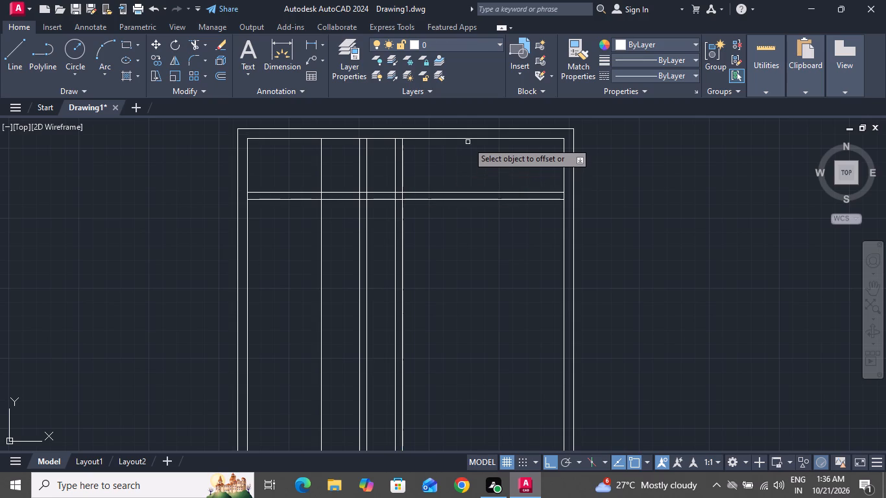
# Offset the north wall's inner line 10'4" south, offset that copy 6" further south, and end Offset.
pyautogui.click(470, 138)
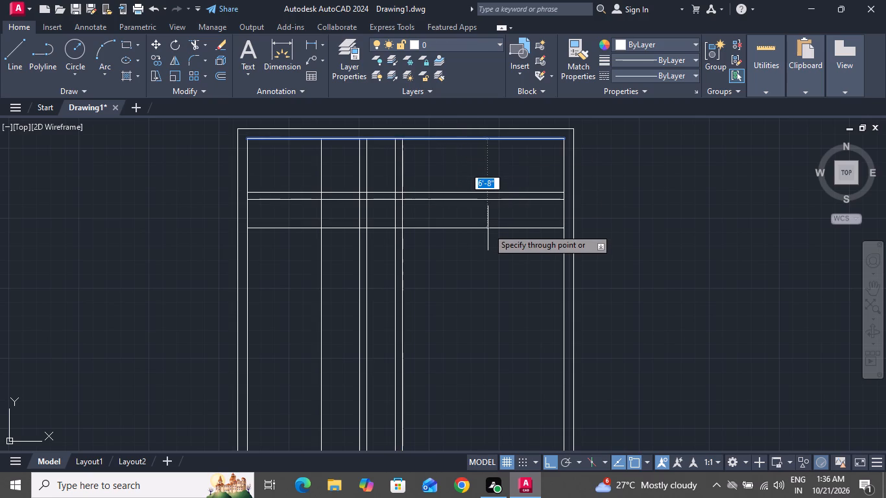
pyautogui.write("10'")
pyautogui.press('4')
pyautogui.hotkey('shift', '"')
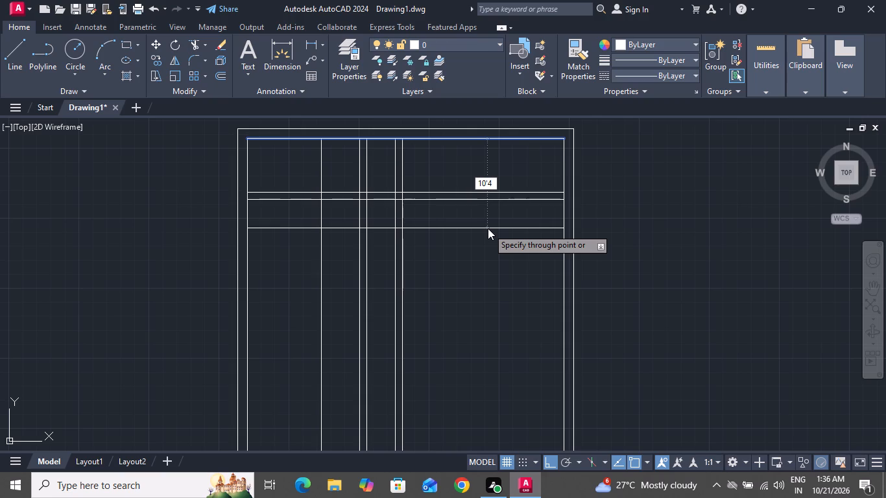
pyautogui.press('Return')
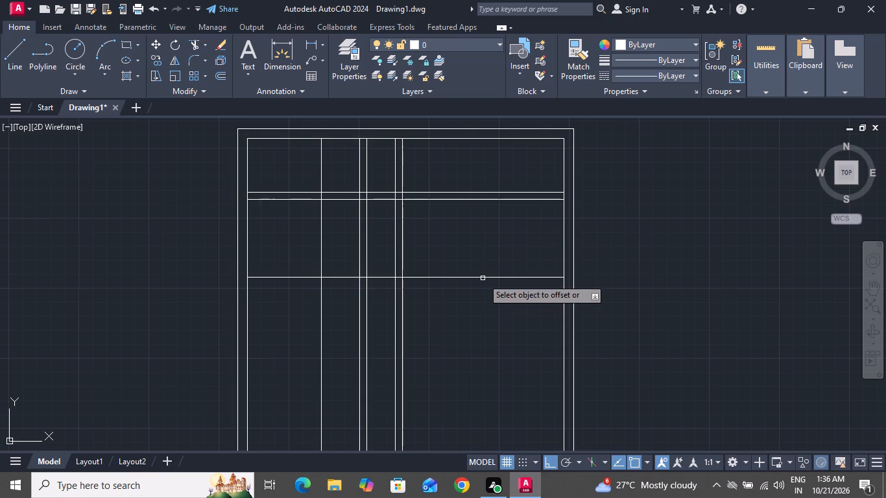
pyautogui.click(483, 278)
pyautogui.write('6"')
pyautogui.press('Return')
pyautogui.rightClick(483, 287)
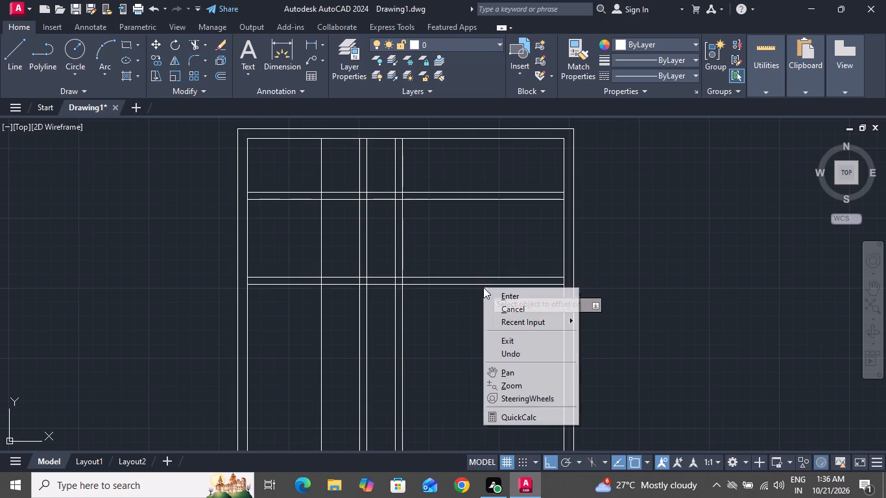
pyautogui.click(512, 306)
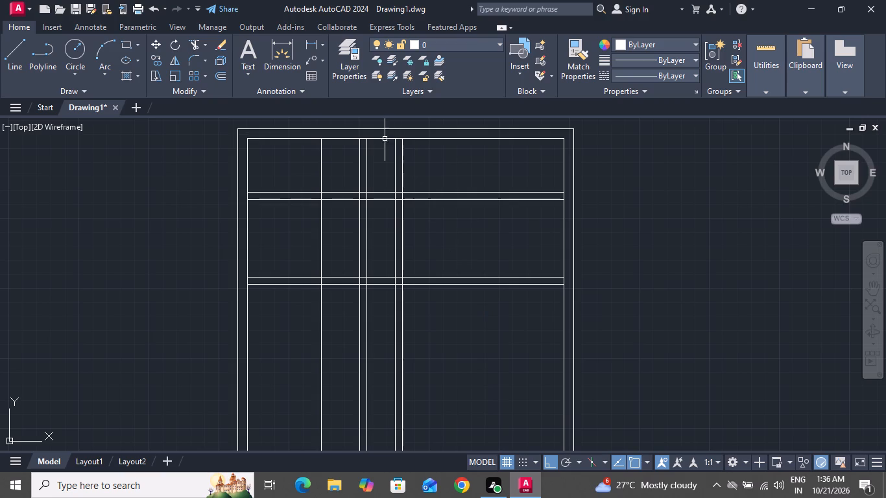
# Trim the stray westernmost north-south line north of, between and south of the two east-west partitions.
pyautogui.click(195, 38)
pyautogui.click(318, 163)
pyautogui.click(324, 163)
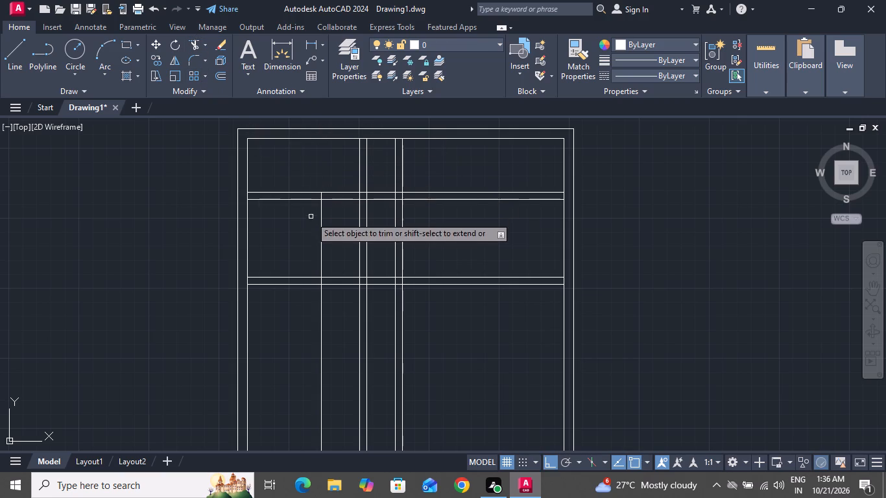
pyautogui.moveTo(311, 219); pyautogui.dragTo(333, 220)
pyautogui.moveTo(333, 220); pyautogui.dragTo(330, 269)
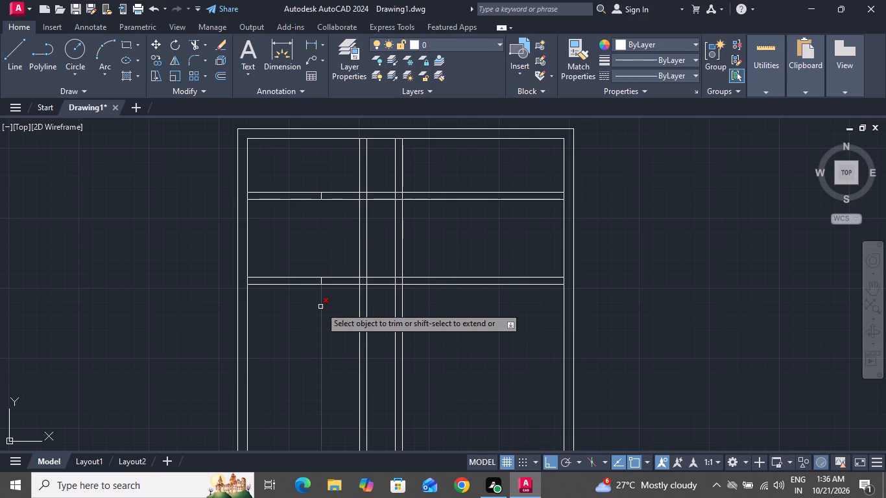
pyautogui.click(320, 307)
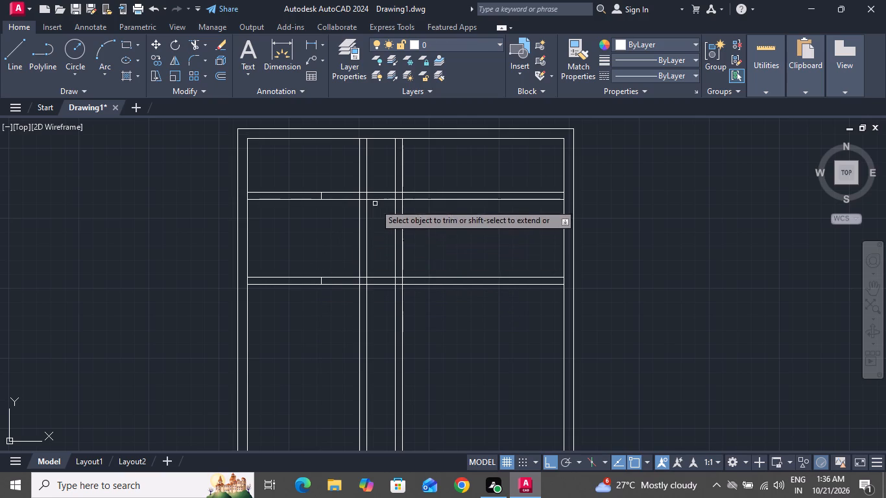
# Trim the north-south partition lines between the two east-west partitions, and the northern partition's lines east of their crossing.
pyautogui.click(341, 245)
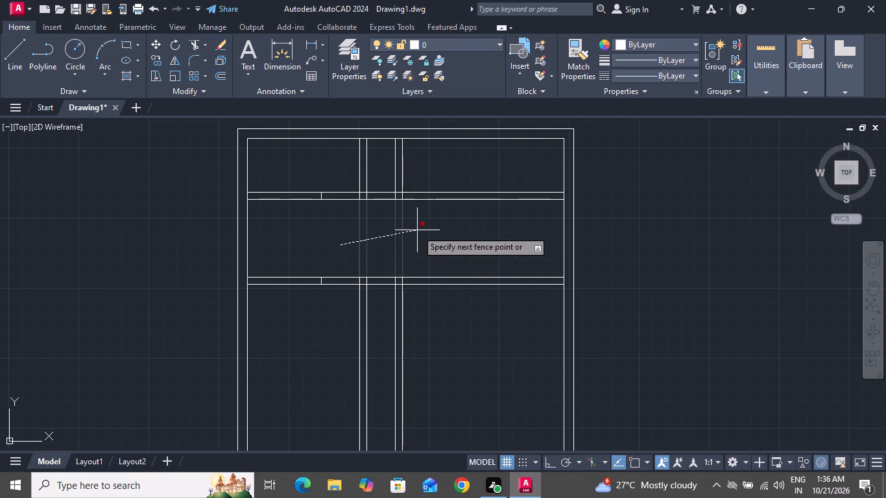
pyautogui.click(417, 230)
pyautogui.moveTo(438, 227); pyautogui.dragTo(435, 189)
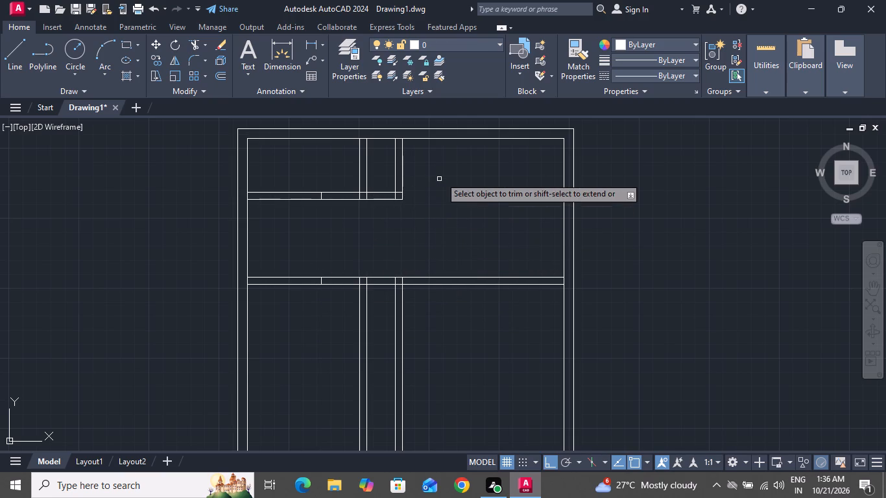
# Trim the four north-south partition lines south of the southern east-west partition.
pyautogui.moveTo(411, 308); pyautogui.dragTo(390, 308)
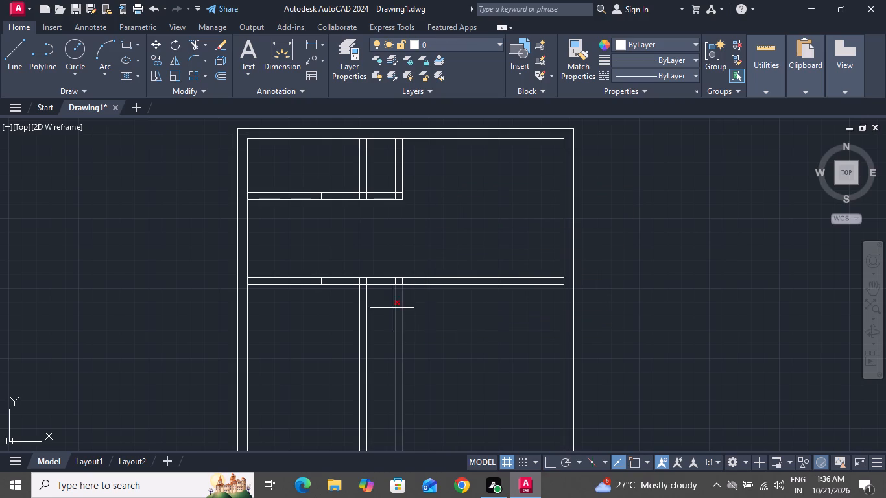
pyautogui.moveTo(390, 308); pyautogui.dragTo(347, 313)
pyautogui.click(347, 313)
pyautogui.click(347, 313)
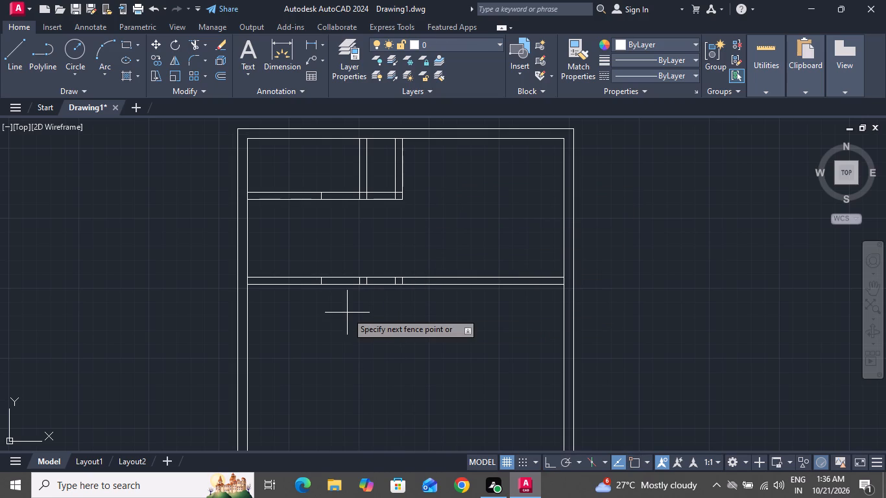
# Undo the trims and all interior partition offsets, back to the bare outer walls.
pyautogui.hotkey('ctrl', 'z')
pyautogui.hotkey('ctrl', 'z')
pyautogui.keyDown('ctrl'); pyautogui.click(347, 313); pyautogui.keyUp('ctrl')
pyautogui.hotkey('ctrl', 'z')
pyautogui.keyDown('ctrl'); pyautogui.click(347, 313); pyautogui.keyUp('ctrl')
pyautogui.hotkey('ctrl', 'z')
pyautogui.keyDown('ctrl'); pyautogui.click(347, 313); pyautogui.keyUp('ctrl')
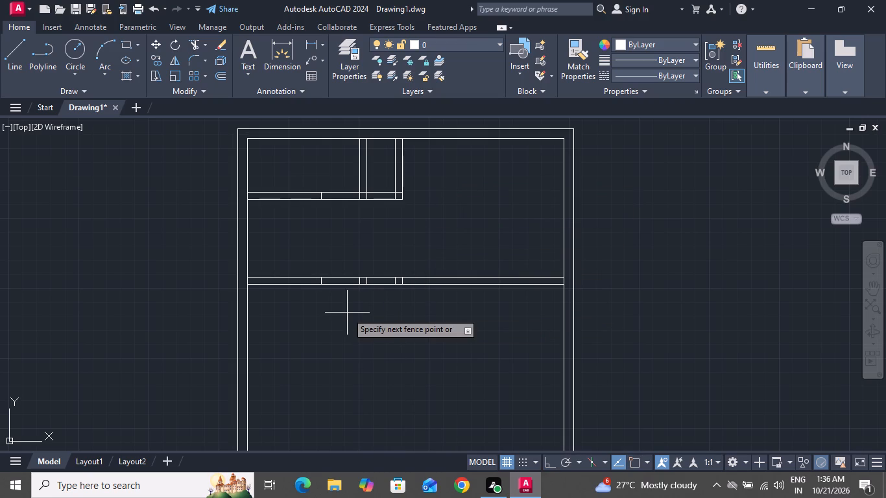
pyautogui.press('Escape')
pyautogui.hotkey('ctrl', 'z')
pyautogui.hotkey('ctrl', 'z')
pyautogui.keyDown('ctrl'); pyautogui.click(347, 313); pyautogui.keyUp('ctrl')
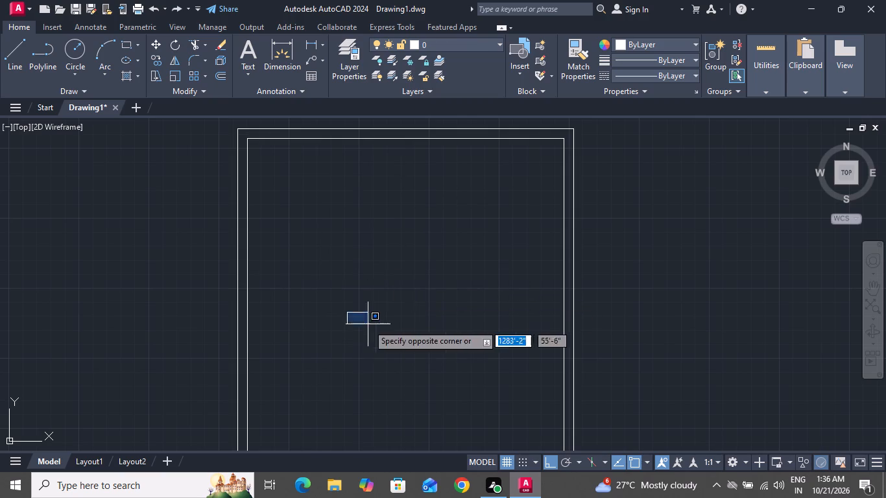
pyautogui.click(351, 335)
# Offset the inner west wall line 8'4" east, using Offset's Through option.
pyautogui.write('o')
pyautogui.press('space')
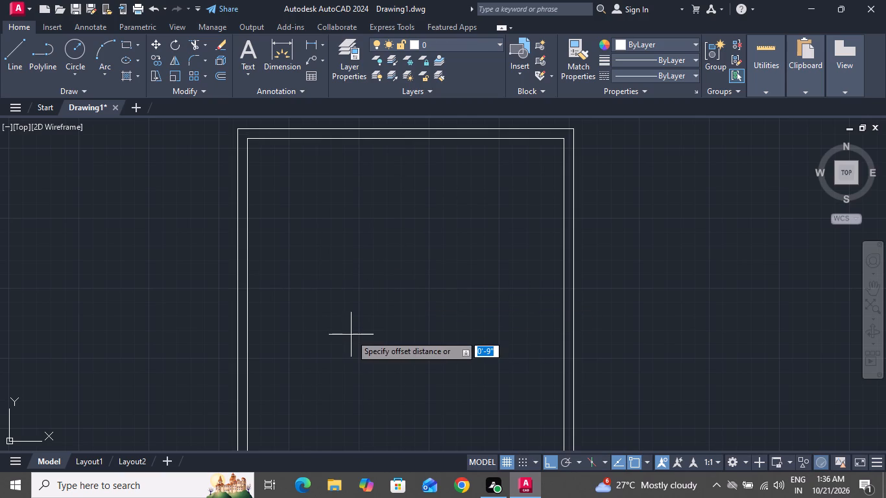
pyautogui.write('t')
pyautogui.press('space')
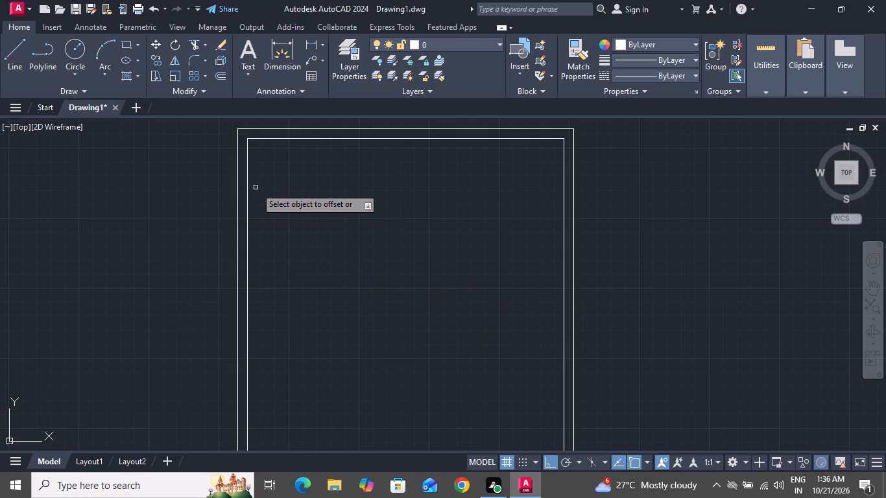
pyautogui.moveTo(247, 185); pyautogui.dragTo(307, 196)
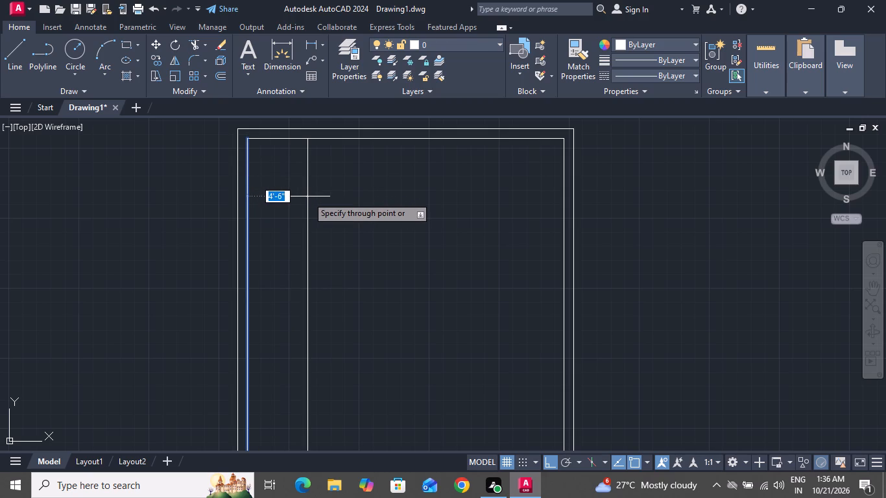
pyautogui.write('12')
pyautogui.press("'")
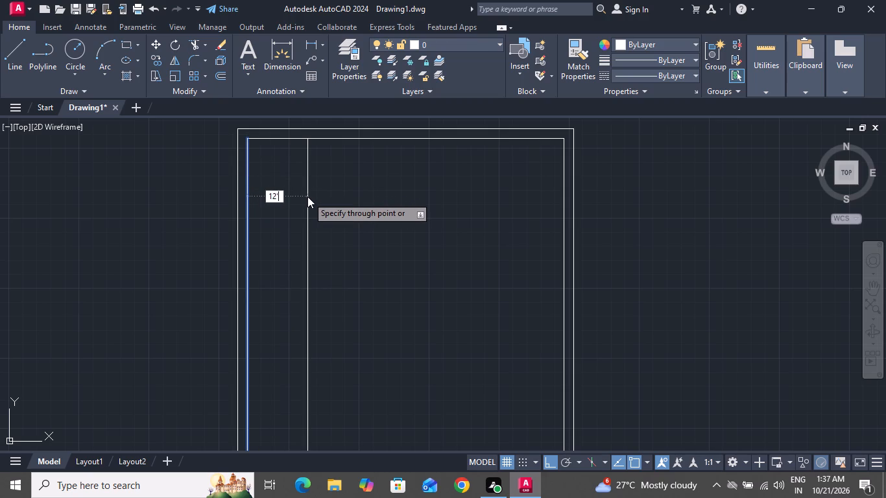
pyautogui.press('BackSpace')
pyautogui.press('BackSpace')
pyautogui.press('BackSpace')
pyautogui.press('8')
pyautogui.write('\'4"')
pyautogui.press('Return')
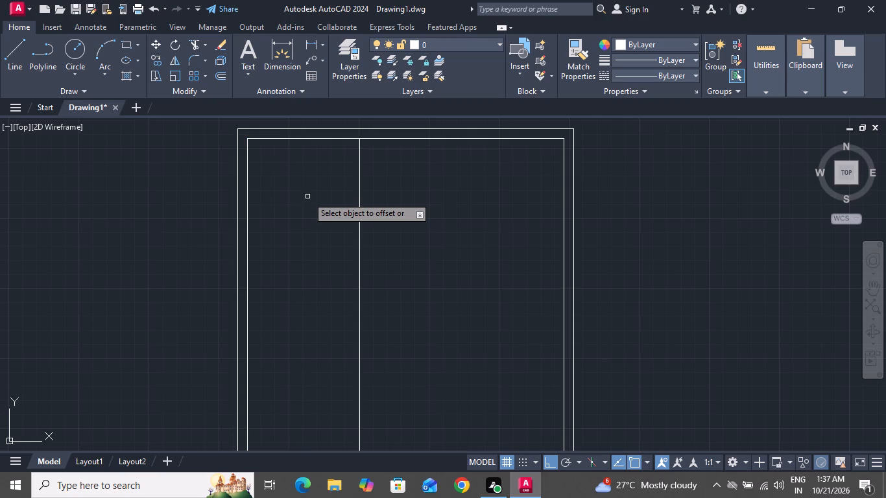
# Create a 6" east-west partition by offsetting the inner north wall line 4' south and the resulting line another 6" south.
pyautogui.click(308, 139)
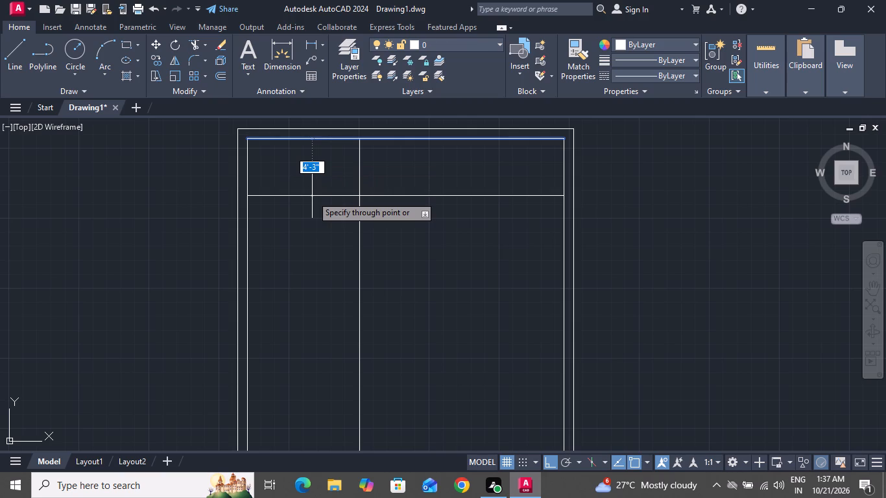
pyautogui.write("4'")
pyautogui.press('Return')
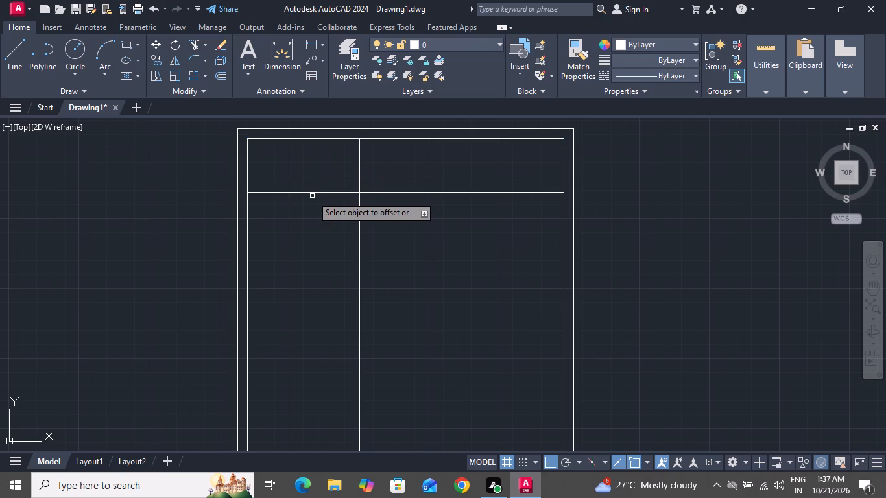
pyautogui.click(311, 193)
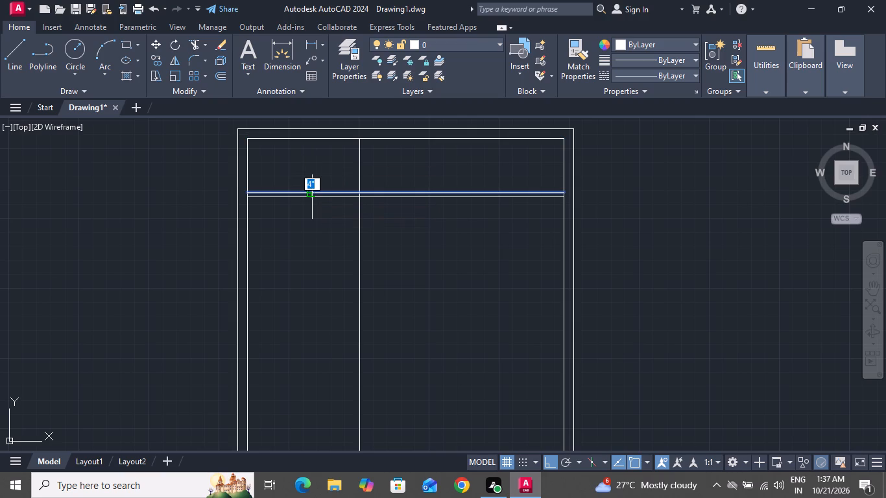
pyautogui.press('6')
pyautogui.hotkey('shift', '"')
pyautogui.press('Return')
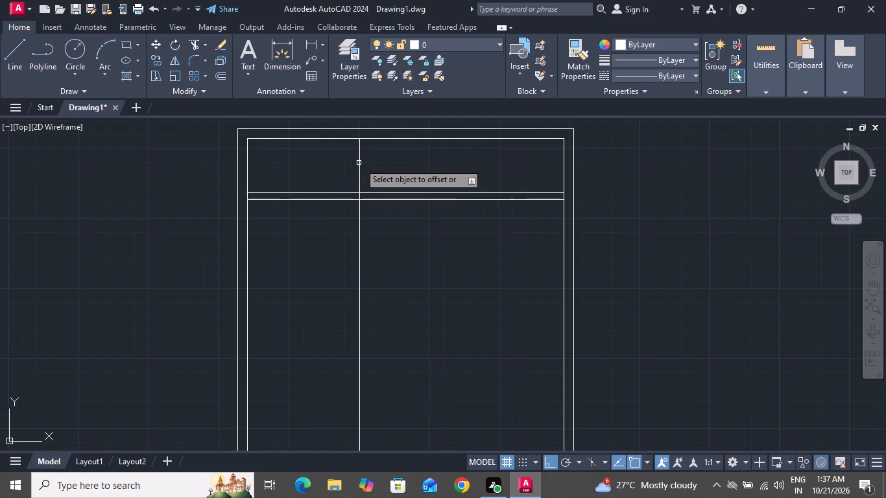
# Offset the north-south partition line 6" east to give the western partition its thickness.
pyautogui.moveTo(360, 163); pyautogui.dragTo(382, 161)
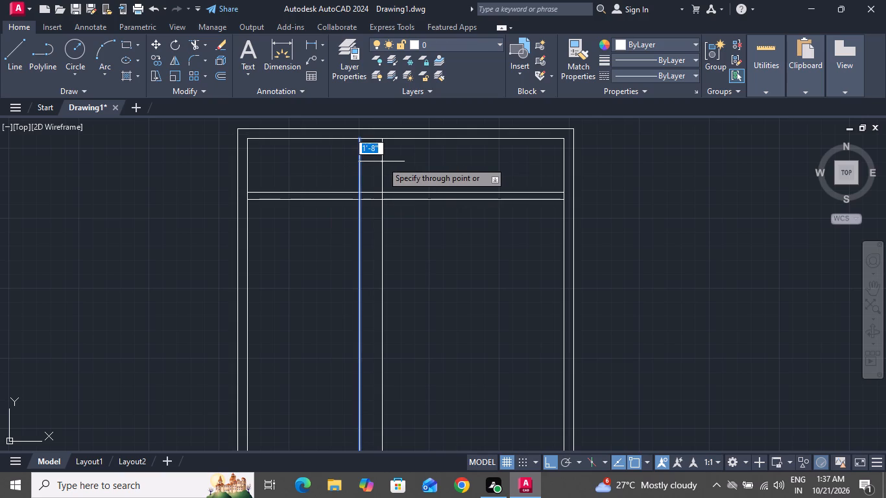
pyautogui.press('6')
pyautogui.hotkey('shift', '"')
pyautogui.press('Return')
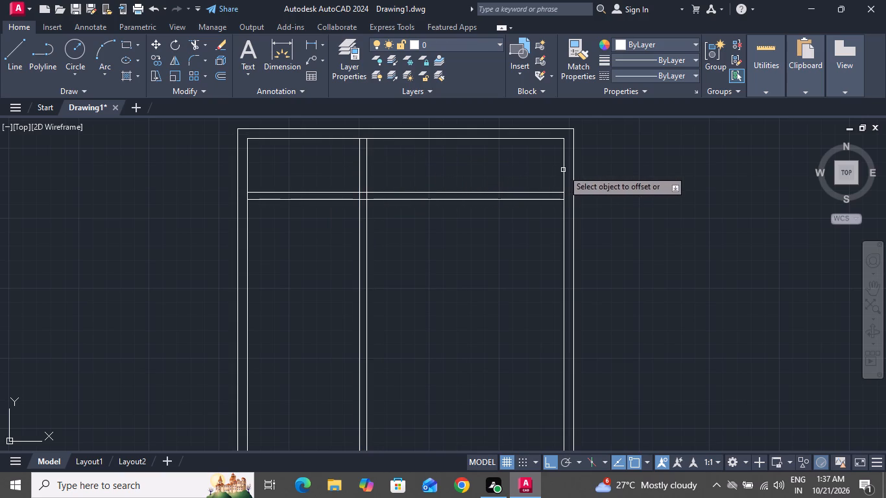
# Create a second 6" north-south partition by offsetting the inner east wall line 12' west and the resulting line another 6" west.
pyautogui.moveTo(563, 170); pyautogui.dragTo(491, 174)
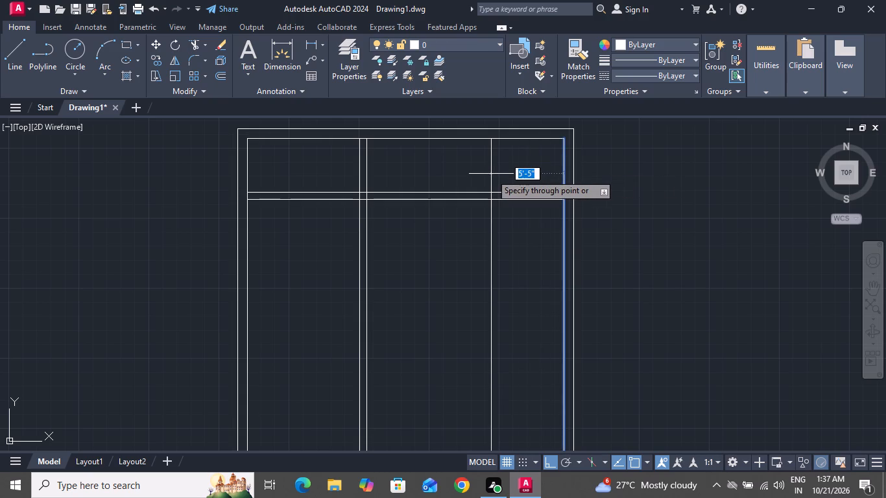
pyautogui.write('12')
pyautogui.press("'")
pyautogui.press('Return')
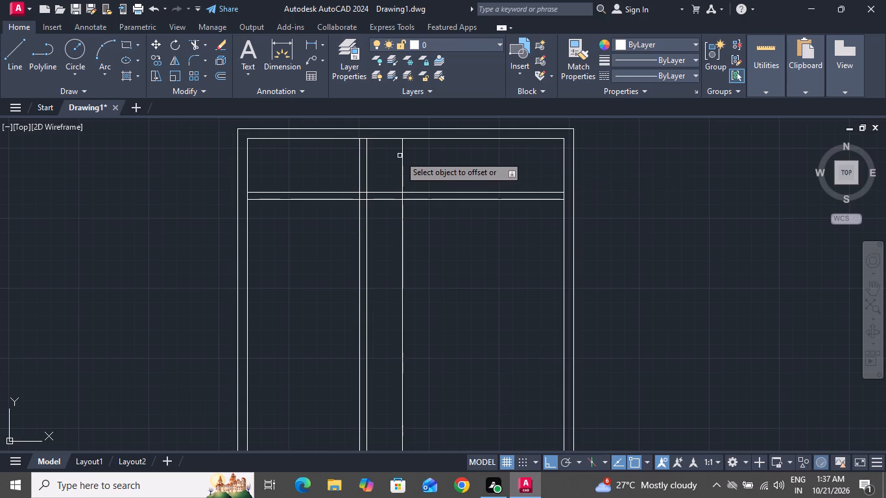
pyautogui.click(404, 160)
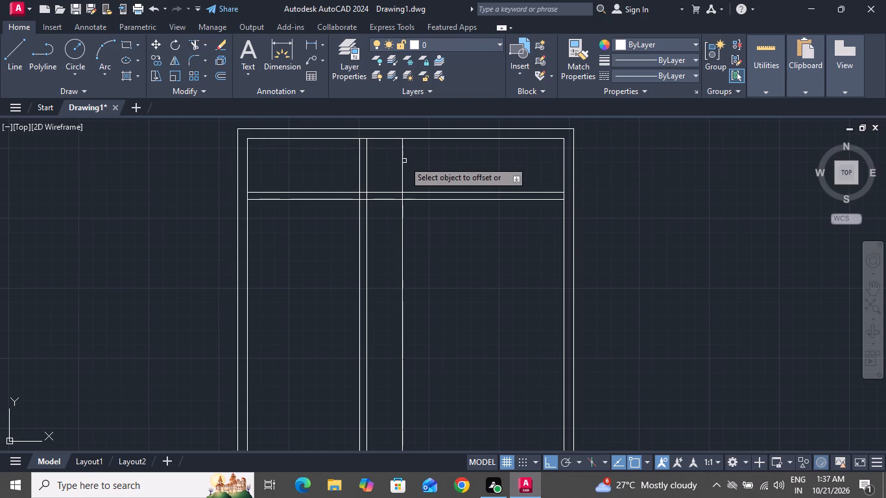
pyautogui.moveTo(402, 161); pyautogui.dragTo(394, 165)
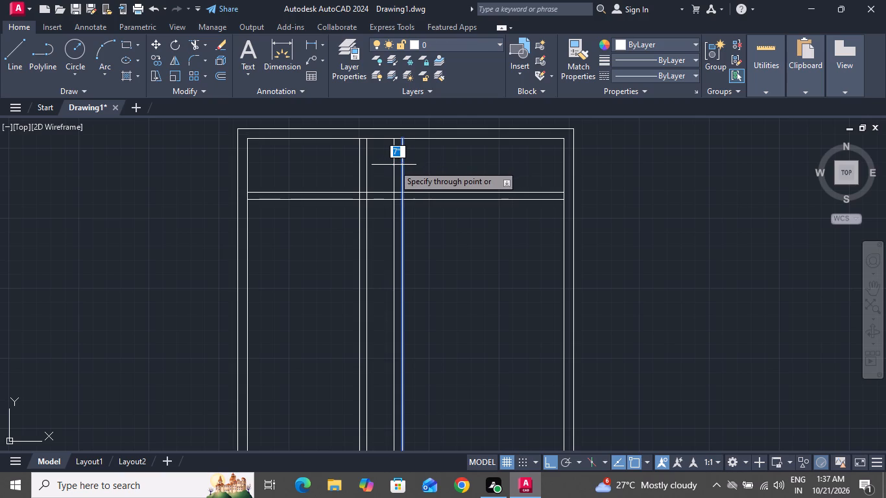
pyautogui.press('4')
pyautogui.press('BackSpace')
pyautogui.write('6"')
pyautogui.press('Return')
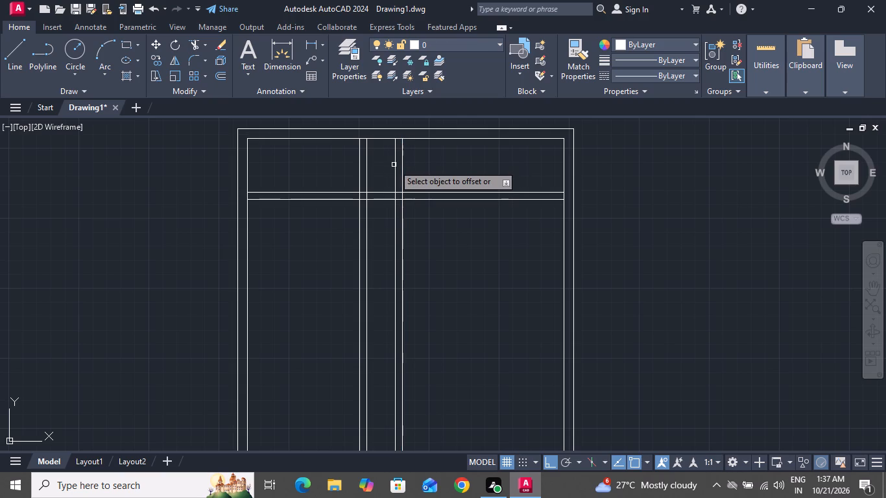
# Create a southern 6" east-west partition by offsetting the inner north wall line 10'4" south and the resulting line another 6" south.
pyautogui.click(472, 139)
pyautogui.write('10')
pyautogui.press("'")
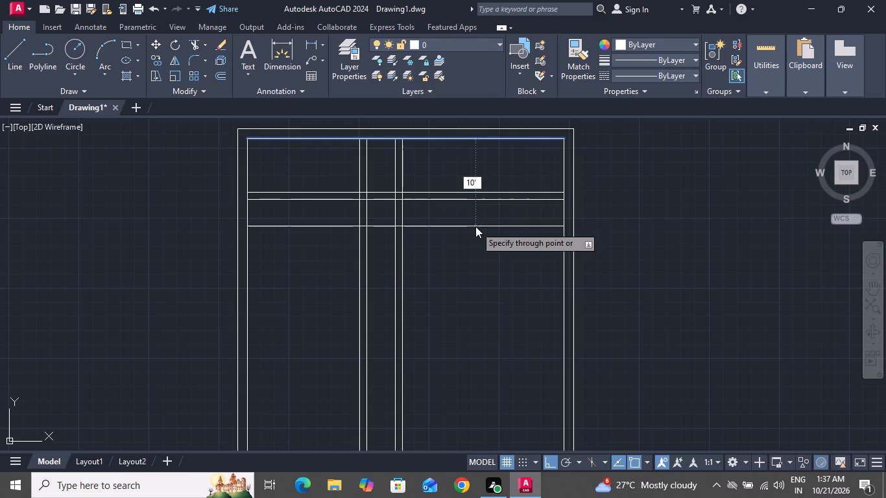
pyautogui.write('4"')
pyautogui.press('Return')
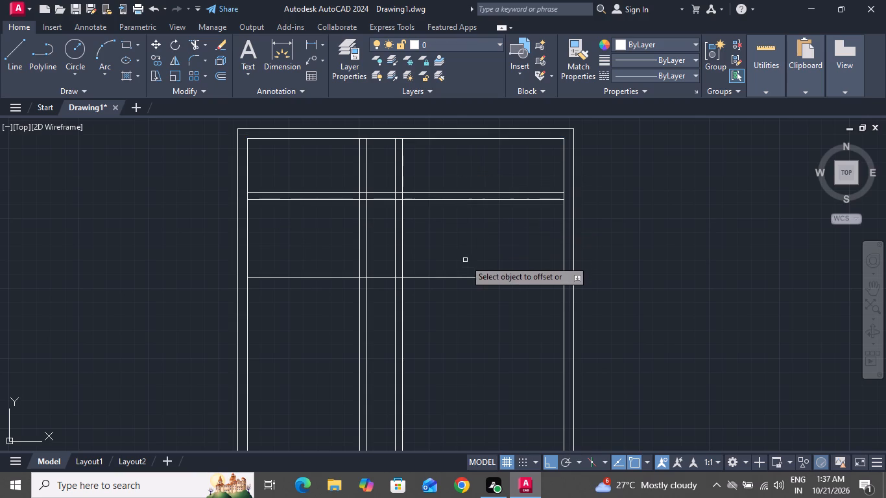
pyautogui.click(460, 278)
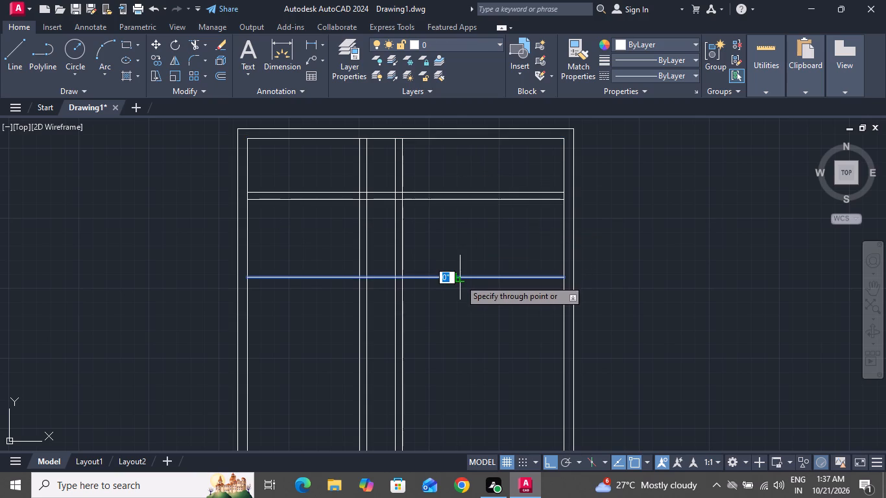
pyautogui.write('6"')
pyautogui.press('Return')
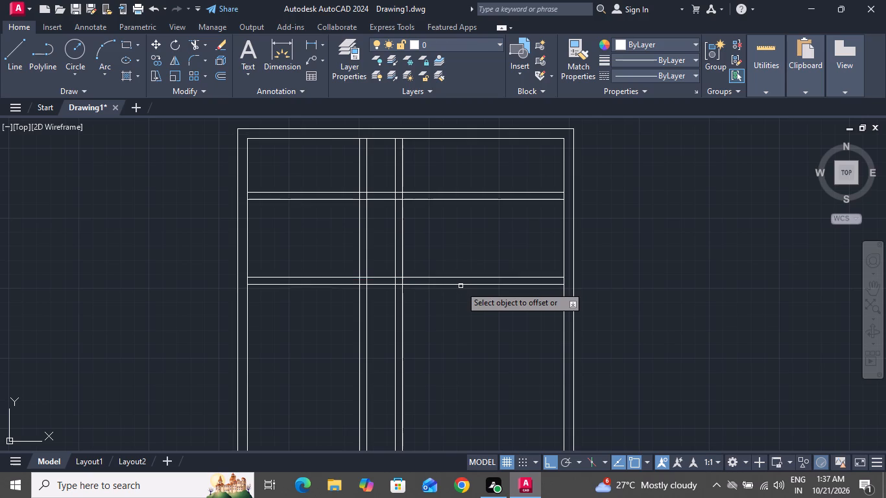
pyautogui.rightClick(461, 286)
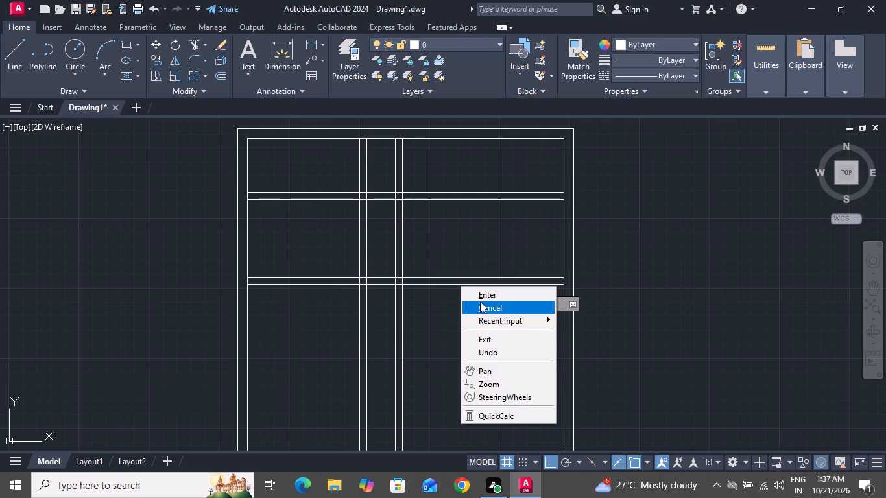
pyautogui.click(481, 302)
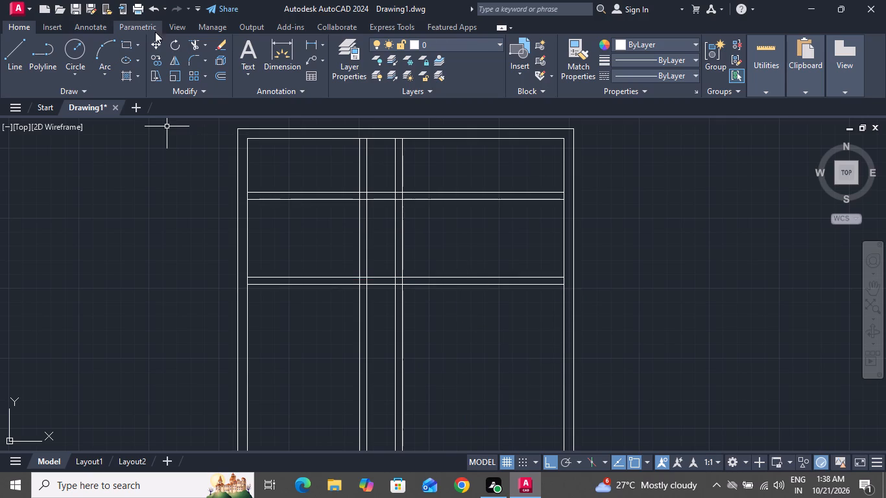
# Trim the southern east-west partition west of the western north-south partition, and the latter's lines between the two east-west partitions.
pyautogui.click(191, 43)
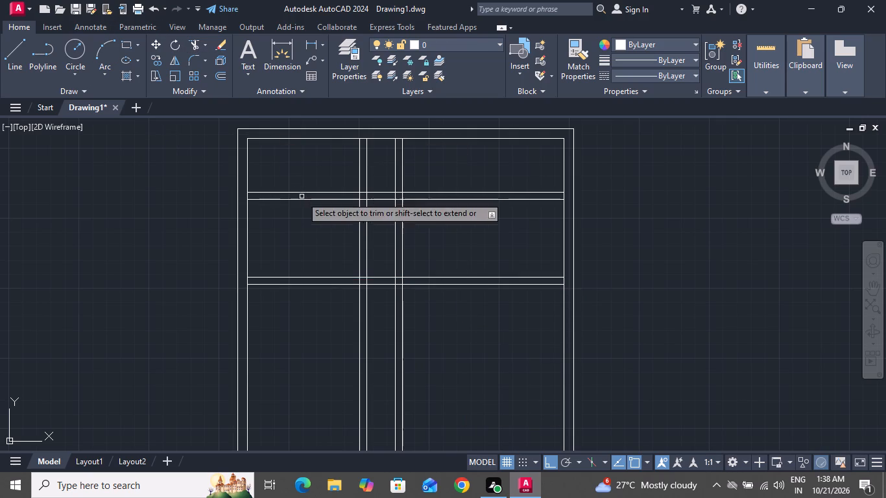
pyautogui.moveTo(319, 224); pyautogui.dragTo(331, 270)
pyautogui.click(331, 270)
pyautogui.moveTo(331, 270); pyautogui.dragTo(331, 295)
pyautogui.moveTo(331, 295); pyautogui.dragTo(374, 223)
pyautogui.moveTo(374, 223); pyautogui.dragTo(354, 242)
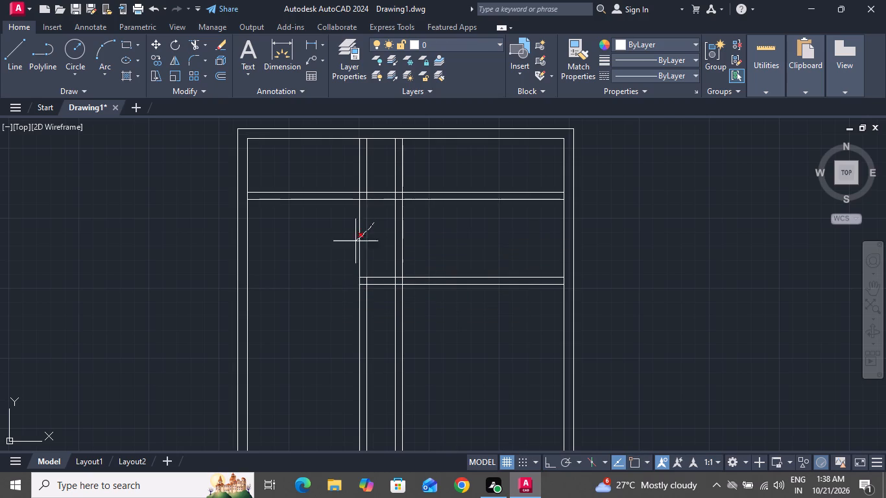
pyautogui.moveTo(354, 242); pyautogui.dragTo(349, 251)
# Trim both north-south partitions south of the southern east-west partition, and remove the east-west pieces and stubs left west of the eastern one.
pyautogui.click(357, 272)
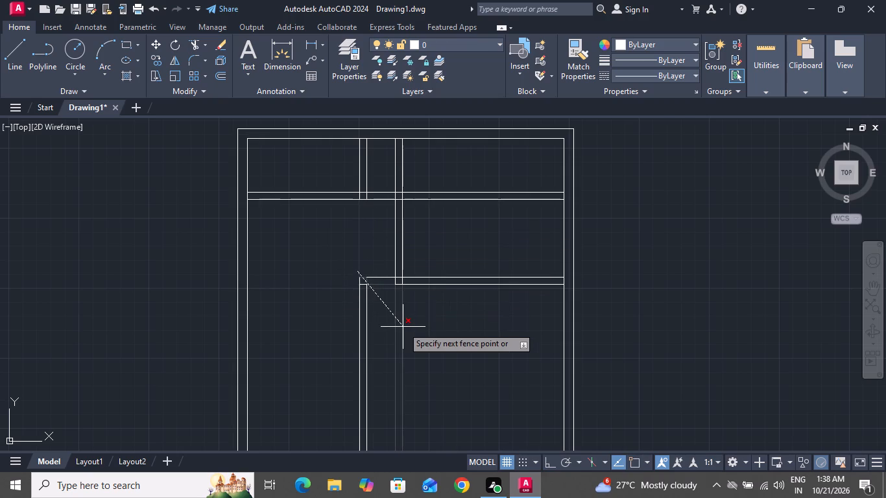
pyautogui.click(403, 327)
pyautogui.moveTo(389, 302); pyautogui.dragTo(383, 291)
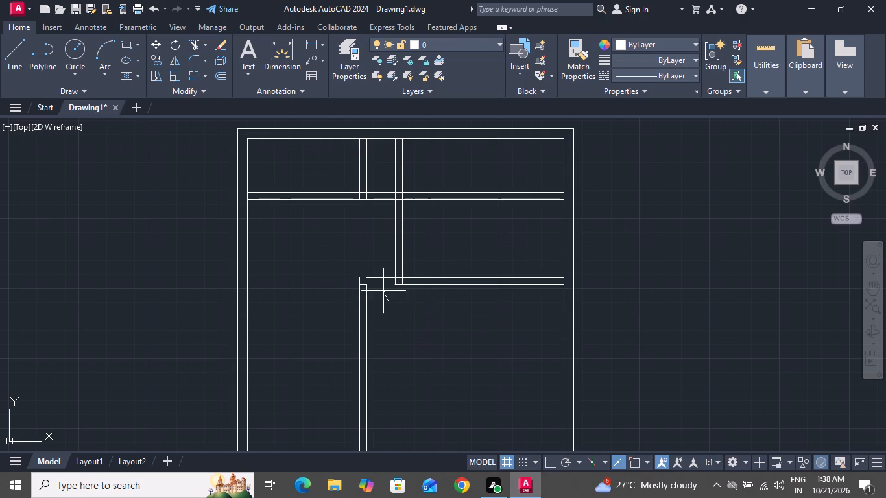
pyautogui.moveTo(383, 291); pyautogui.dragTo(375, 270)
pyautogui.click(375, 270)
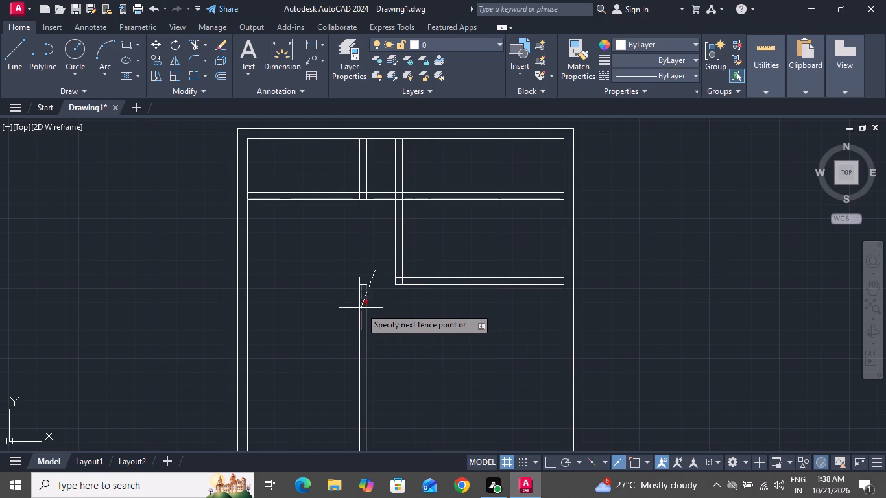
pyautogui.click(358, 311)
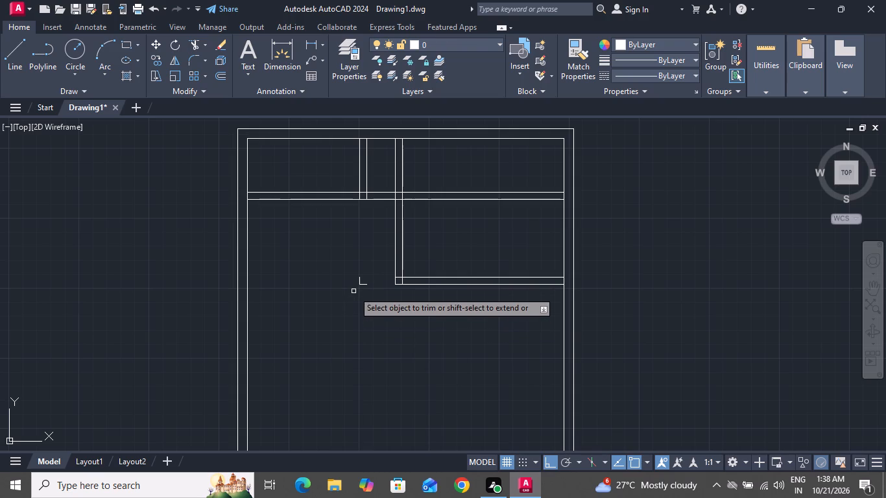
pyautogui.click(361, 276)
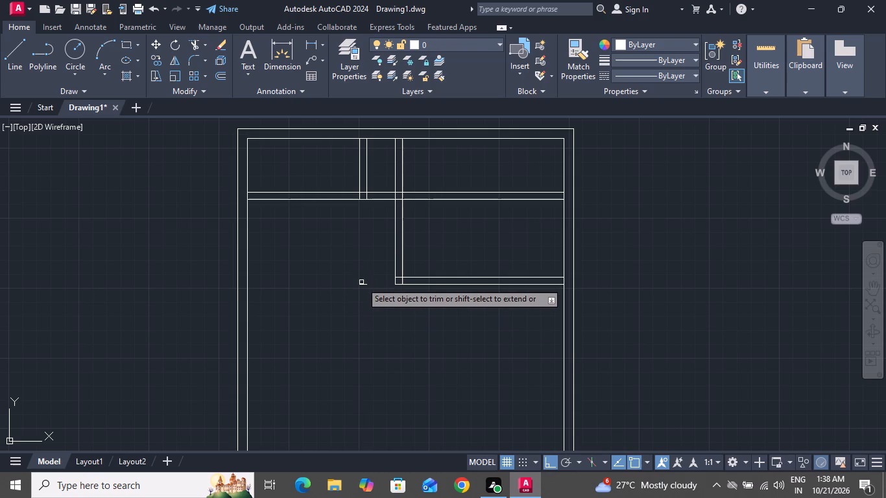
pyautogui.doubleClick(361, 282)
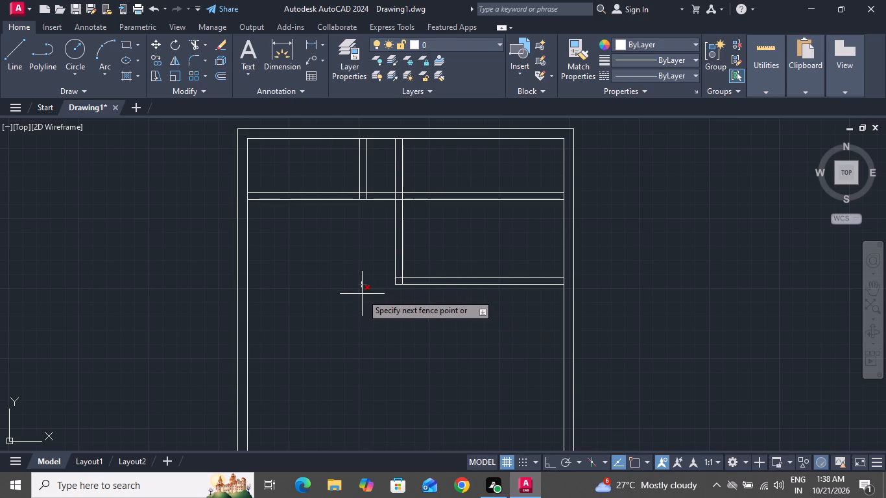
pyautogui.click(363, 294)
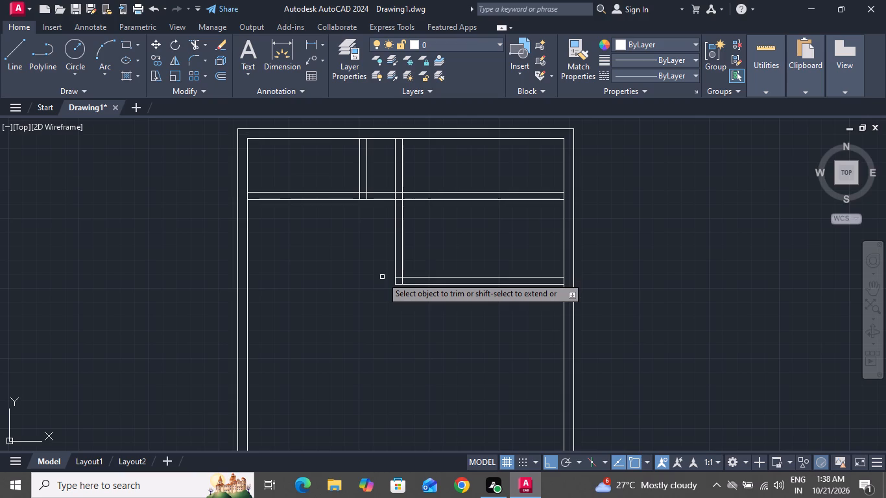
# Trim the northern east-west partition's two lines east of the eastern north-south partition.
pyautogui.keyDown('ctrl'); pyautogui.scroll(-1, 382, 277); pyautogui.keyUp('ctrl')
pyautogui.moveTo(420, 244); pyautogui.dragTo(429, 213)
pyautogui.click(429, 213)
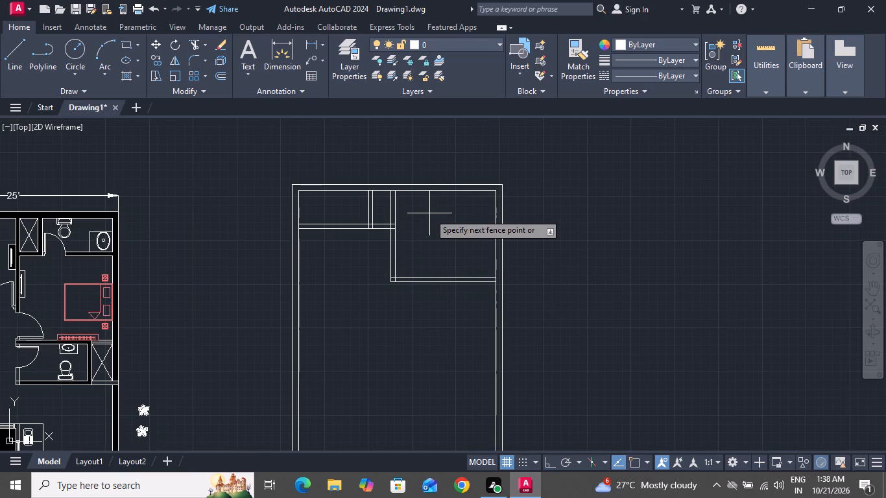
# Trim the overlapping lines where the northern east-west partition meets both north-south partitions and the west wall's inner line, opening the junctions.
pyautogui.click(429, 213)
pyautogui.moveTo(414, 236); pyautogui.dragTo(400, 235)
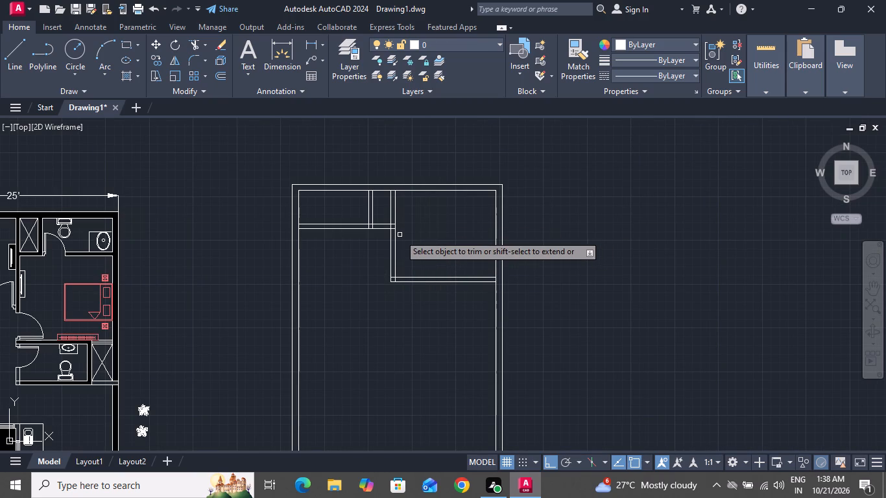
pyautogui.keyDown('ctrl'); pyautogui.scroll(2, 400, 235); pyautogui.keyUp('ctrl')
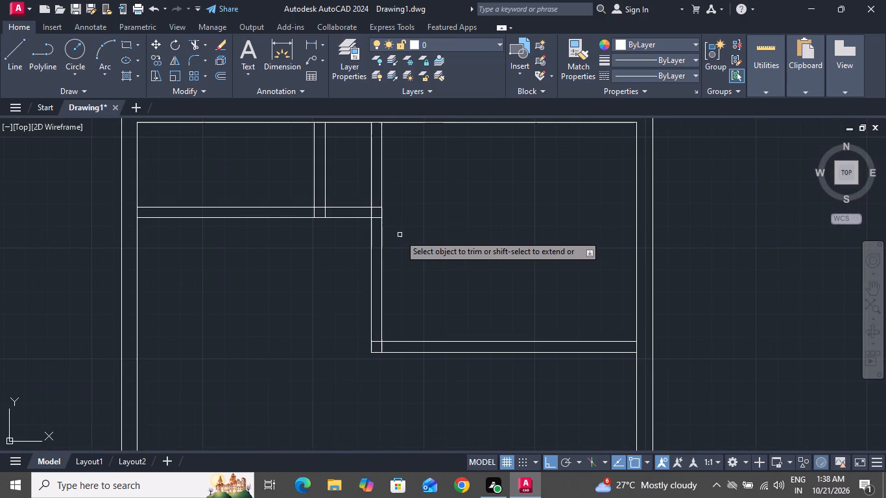
pyautogui.click(378, 219)
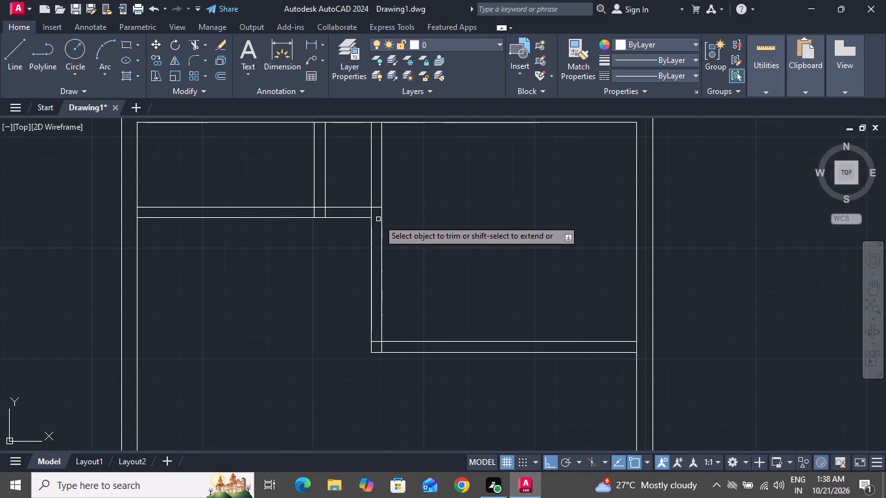
pyautogui.click(375, 207)
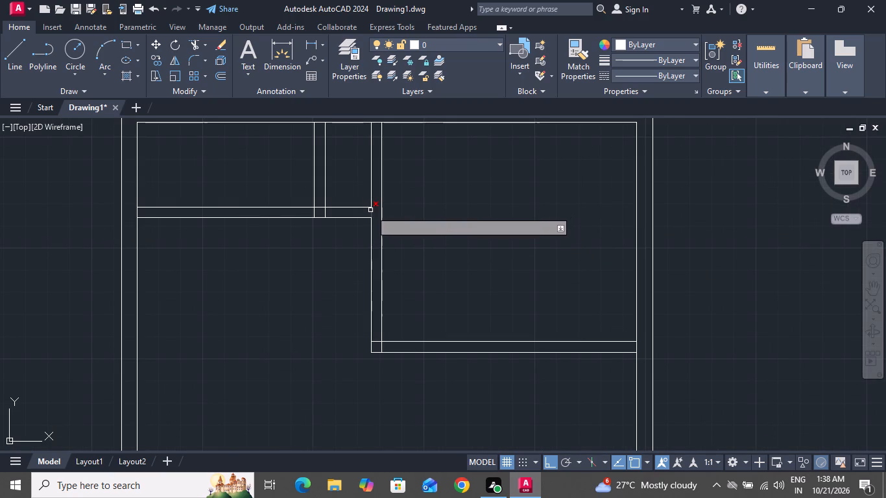
pyautogui.click(370, 210)
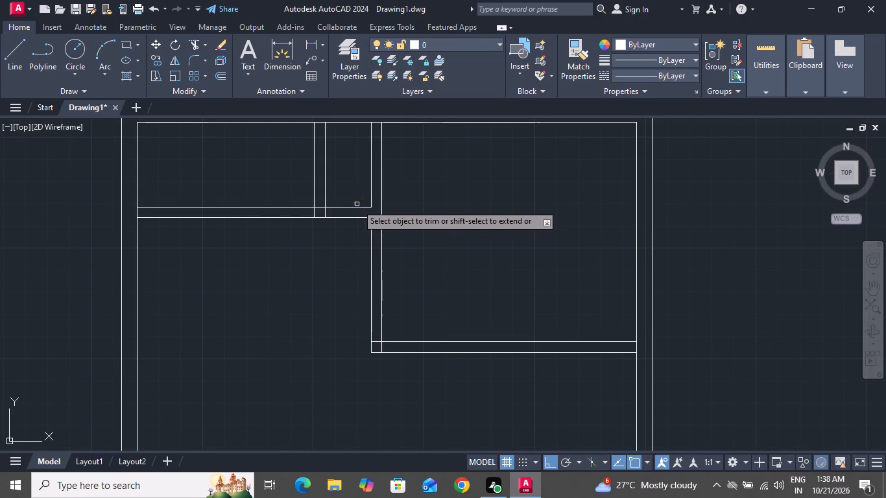
pyautogui.moveTo(324, 215); pyautogui.dragTo(320, 213)
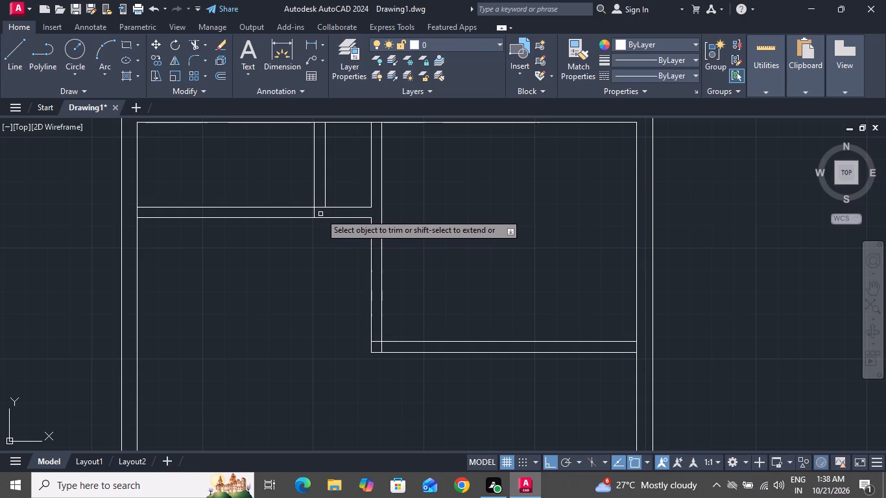
pyautogui.moveTo(320, 213); pyautogui.dragTo(314, 213)
pyautogui.click(314, 213)
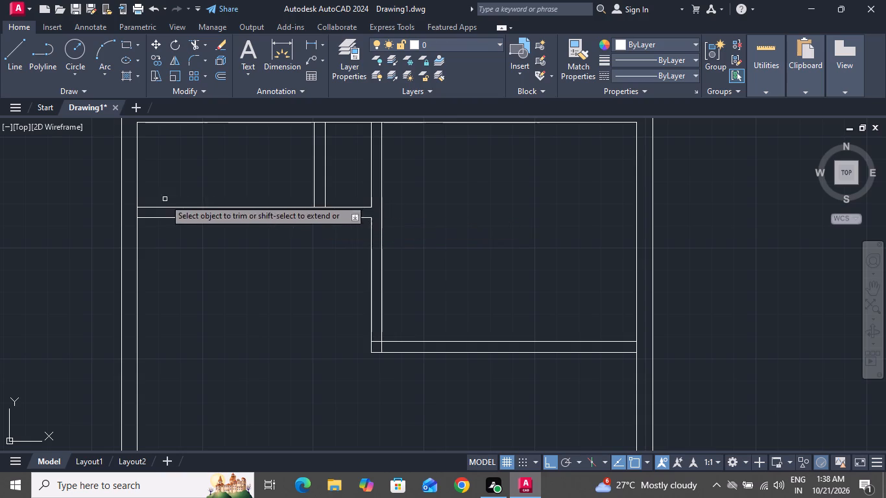
pyautogui.click(139, 213)
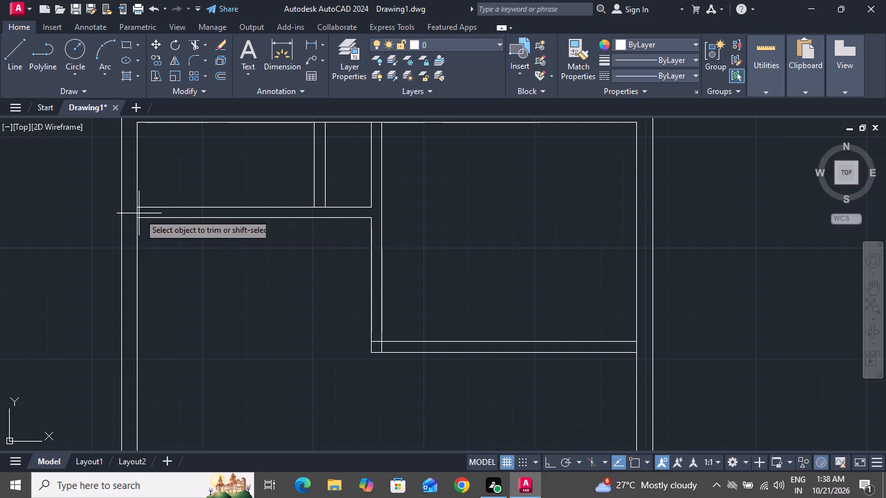
pyautogui.click(128, 212)
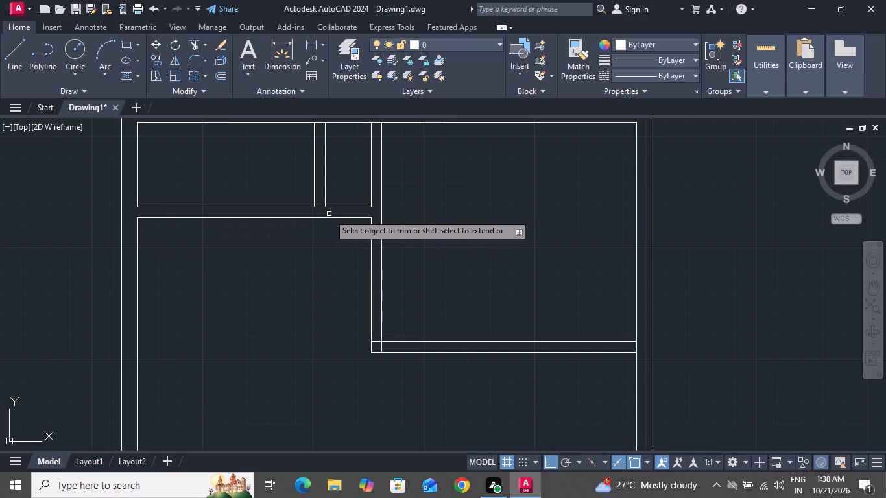
pyautogui.click(321, 207)
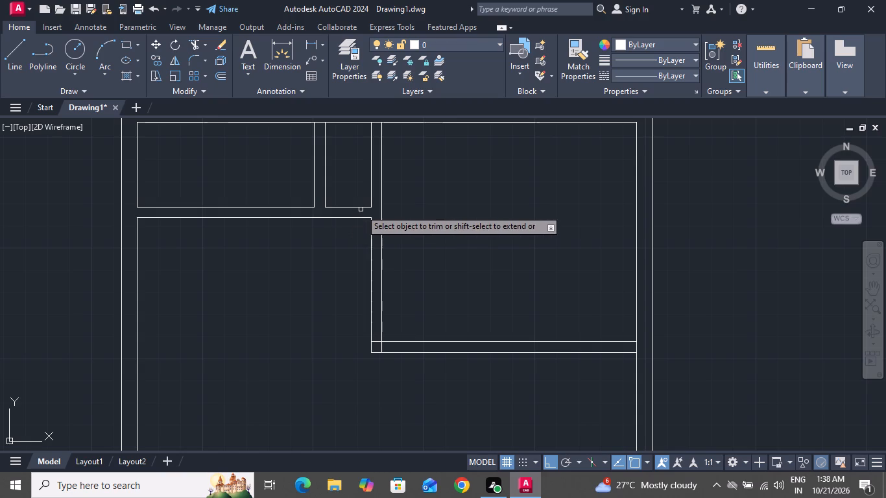
# Trim the inner north wall line across the thickness of the western and eastern north-south partitions.
pyautogui.keyDown('ctrl'); pyautogui.scroll(-2, 375, 224); pyautogui.keyUp('ctrl')
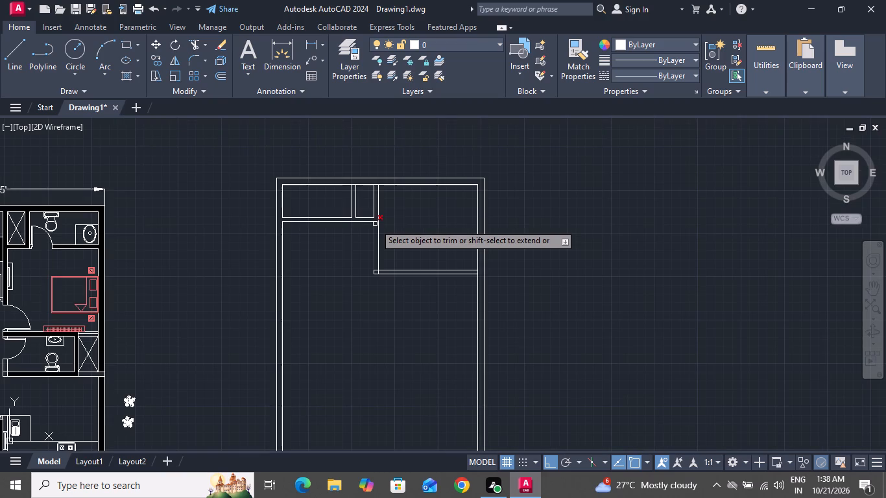
pyautogui.keyDown('ctrl'); pyautogui.scroll(2, 355, 189); pyautogui.keyUp('ctrl')
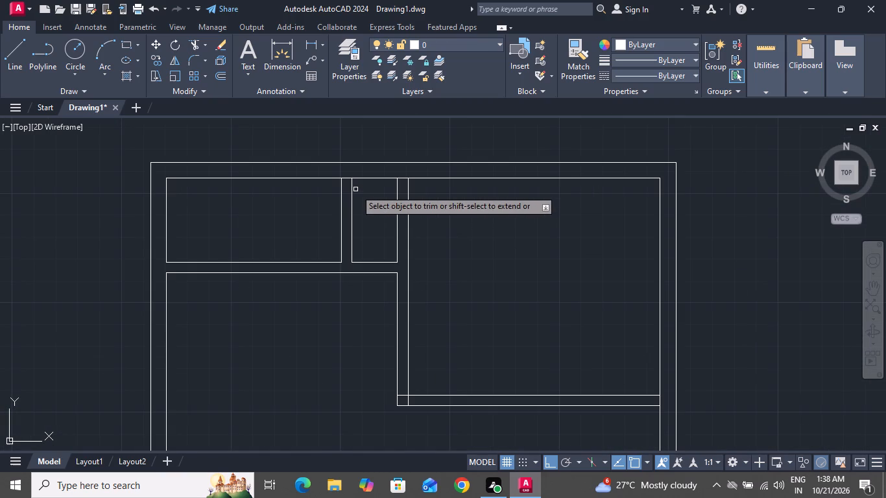
pyautogui.keyDown('ctrl'); pyautogui.scroll(3, 354, 188); pyautogui.keyUp('ctrl')
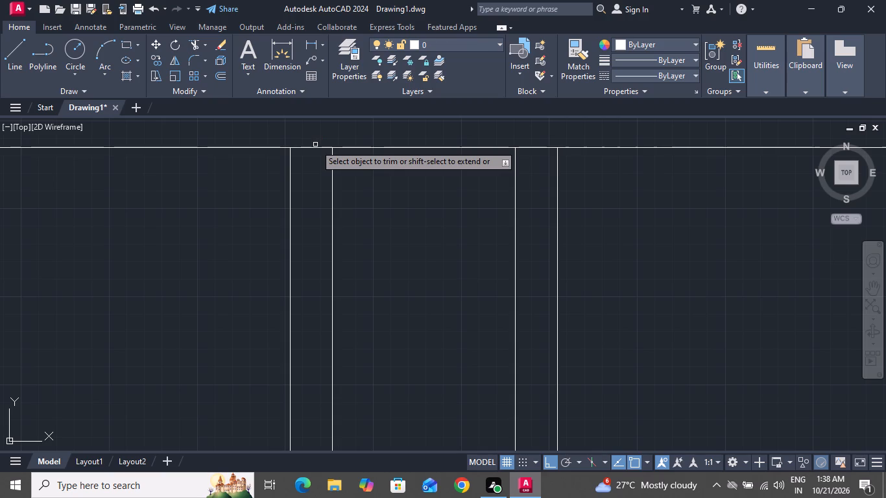
pyautogui.moveTo(316, 152); pyautogui.dragTo(311, 141)
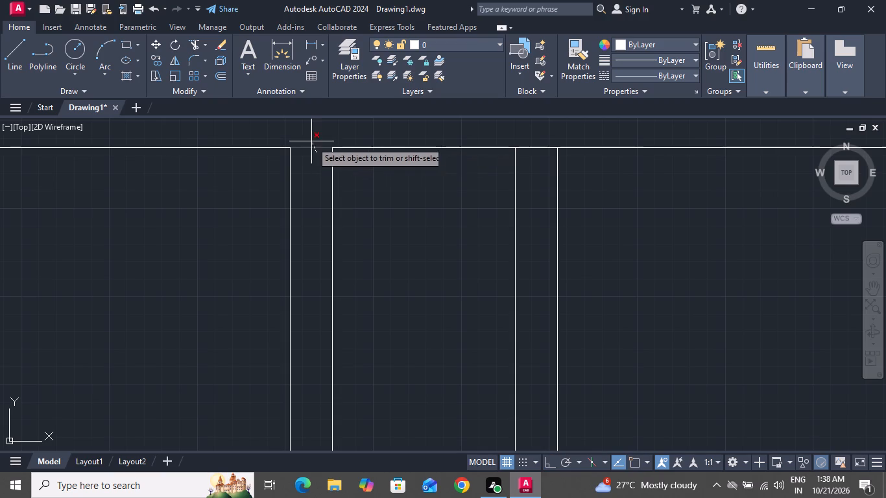
pyautogui.click(311, 141)
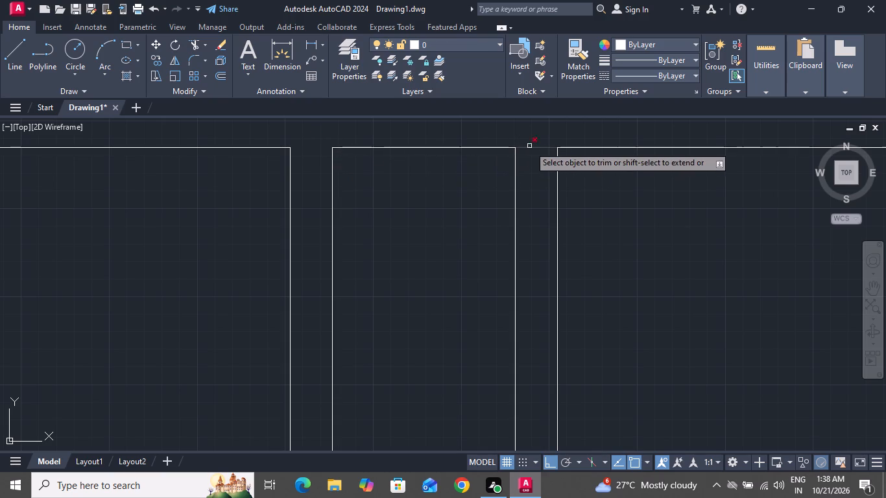
pyautogui.click(531, 147)
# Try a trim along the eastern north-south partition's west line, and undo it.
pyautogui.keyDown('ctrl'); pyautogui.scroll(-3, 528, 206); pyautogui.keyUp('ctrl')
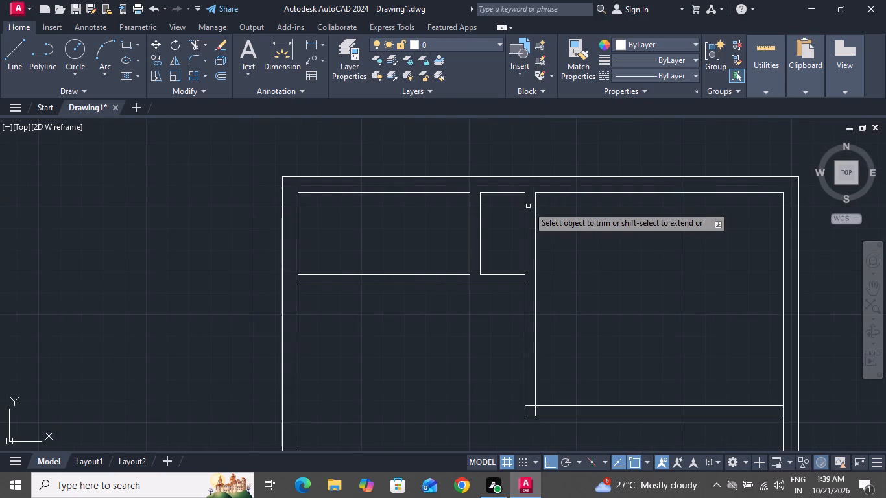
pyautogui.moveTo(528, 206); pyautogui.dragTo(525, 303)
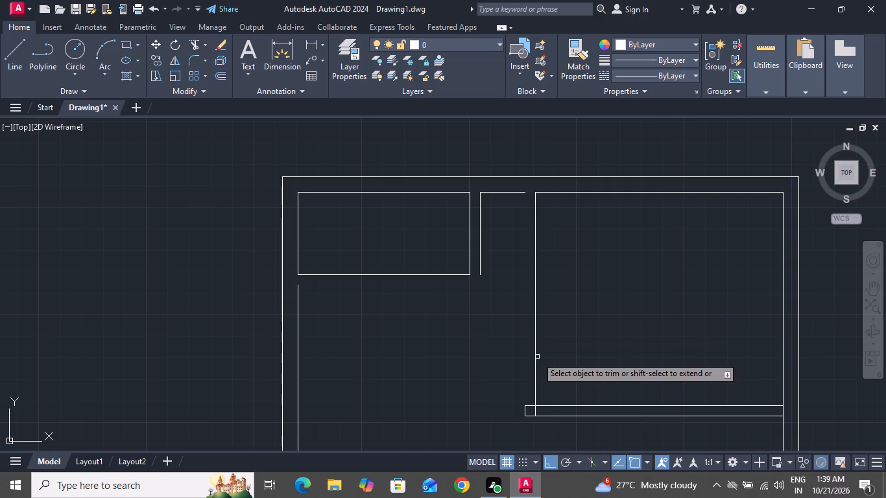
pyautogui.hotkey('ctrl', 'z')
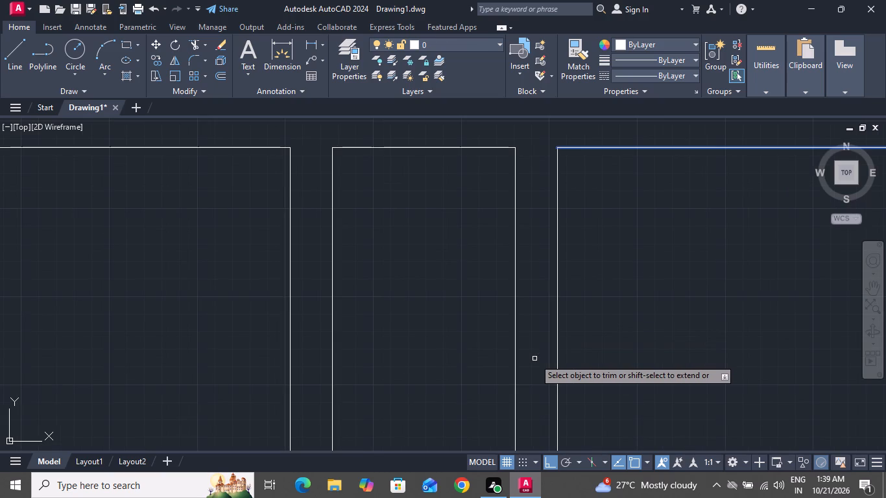
# Trim the overlapping lines at the southern east-west partition's west corner and the inner east wall line across its thickness, and end trimming.
pyautogui.keyDown('ctrl'); pyautogui.scroll(-7, 534, 359); pyautogui.keyUp('ctrl')
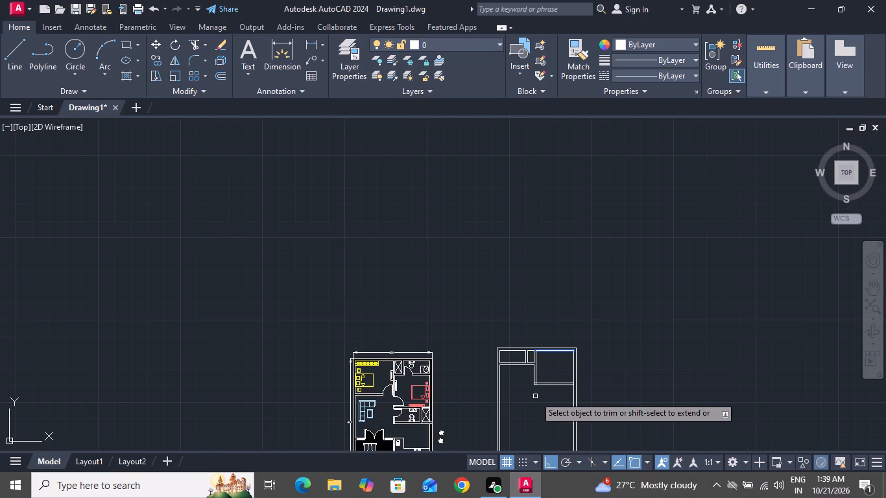
pyautogui.keyDown('ctrl'); pyautogui.scroll(6, 536, 398); pyautogui.keyUp('ctrl')
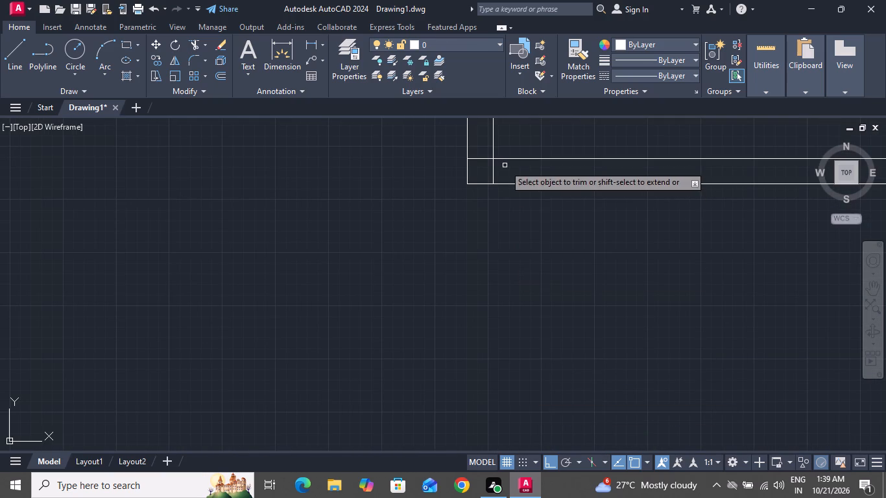
pyautogui.moveTo(487, 159); pyautogui.dragTo(507, 171)
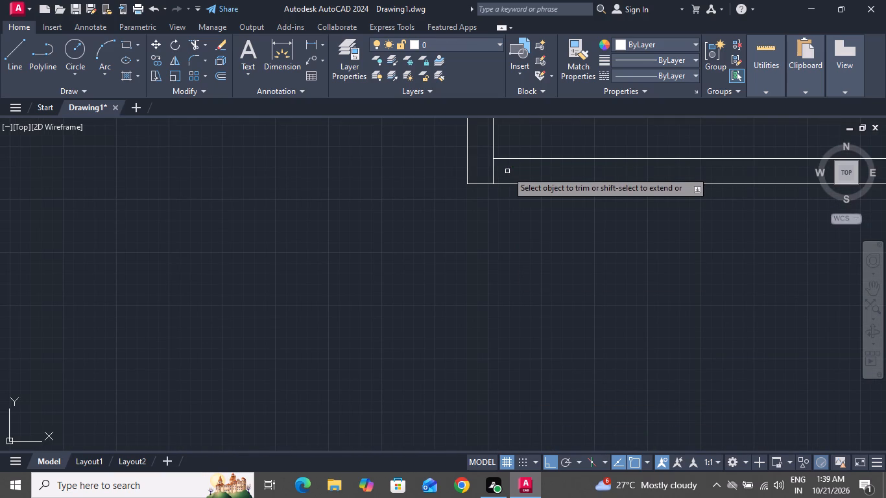
pyautogui.moveTo(507, 171); pyautogui.dragTo(497, 167)
pyautogui.moveTo(497, 167); pyautogui.dragTo(486, 169)
pyautogui.click(486, 169)
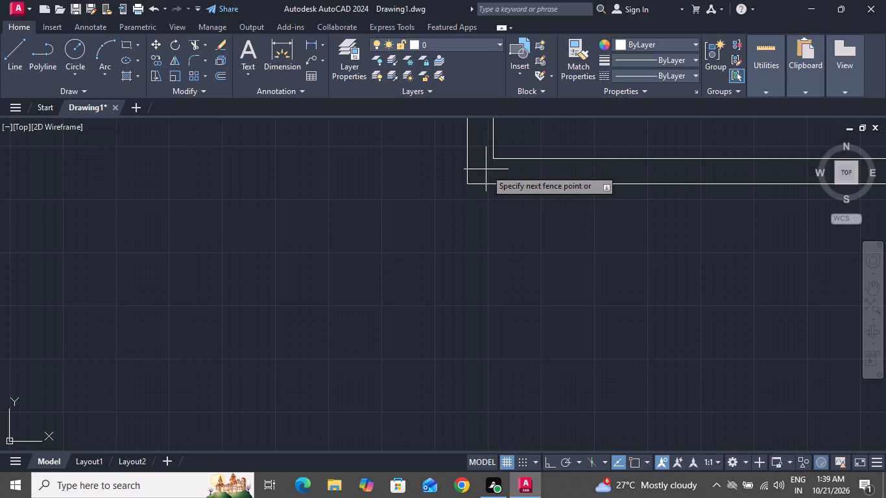
pyautogui.keyDown('ctrl'); pyautogui.scroll(-5, 486, 169); pyautogui.keyUp('ctrl')
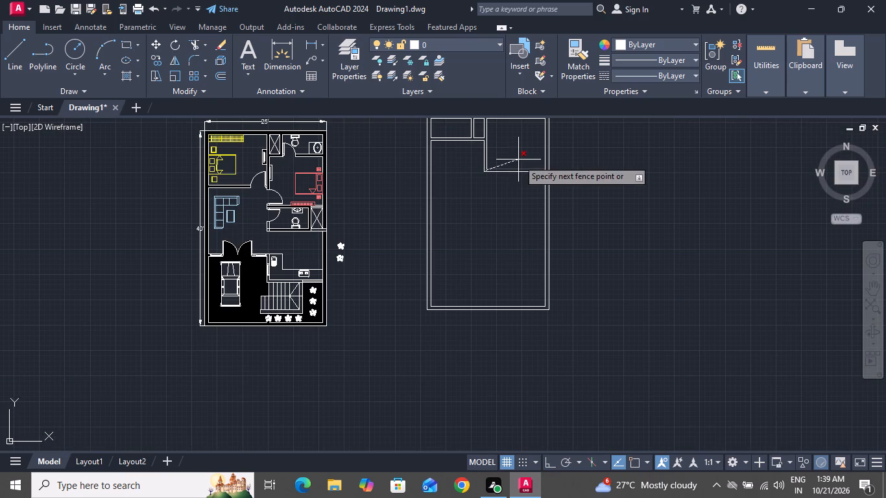
pyautogui.keyDown('ctrl'); pyautogui.scroll(-1, 521, 165); pyautogui.keyUp('ctrl')
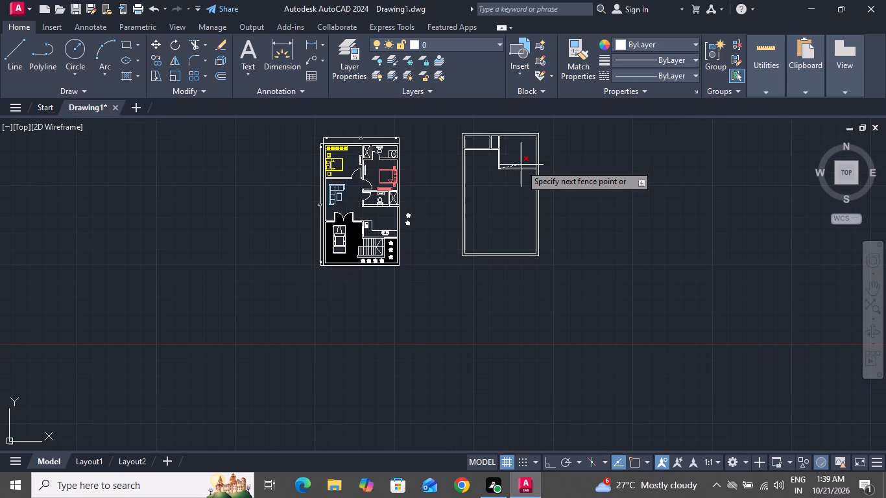
pyautogui.keyDown('ctrl'); pyautogui.scroll(2, 534, 156); pyautogui.keyUp('ctrl')
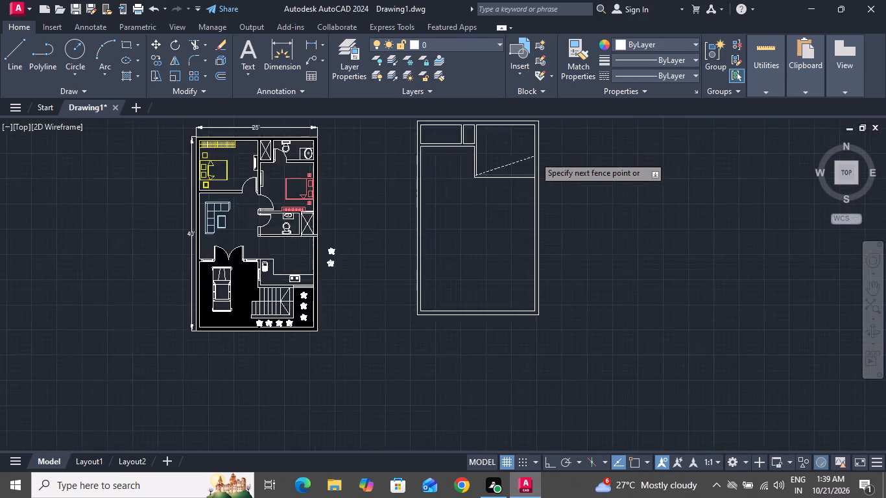
pyautogui.keyDown('ctrl'); pyautogui.scroll(2, 534, 156); pyautogui.keyUp('ctrl')
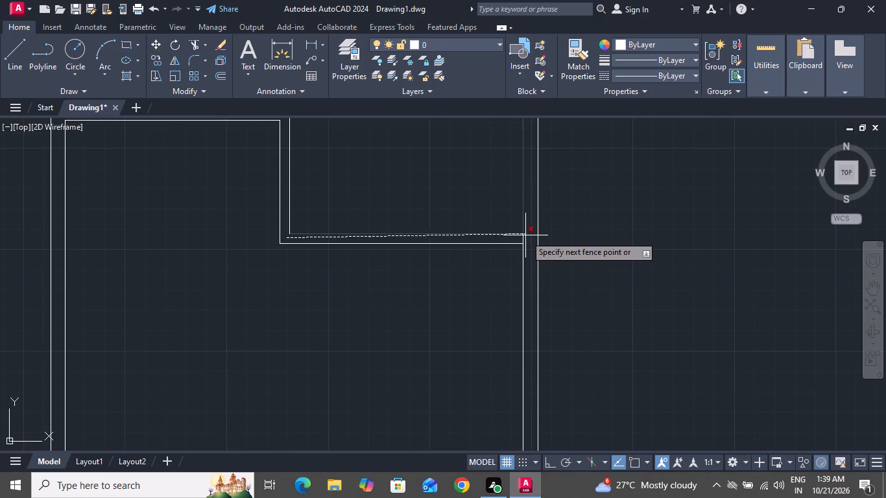
pyautogui.click(527, 236)
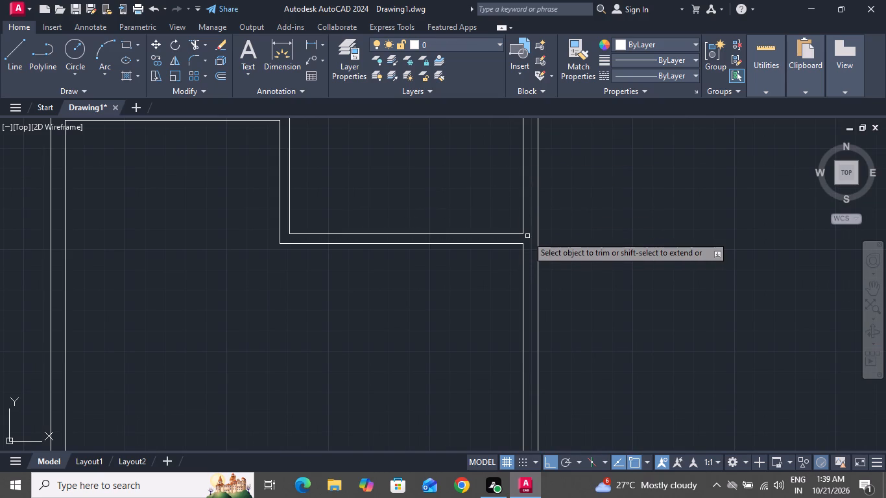
pyautogui.keyDown('ctrl'); pyautogui.scroll(-2, 527, 236); pyautogui.keyUp('ctrl')
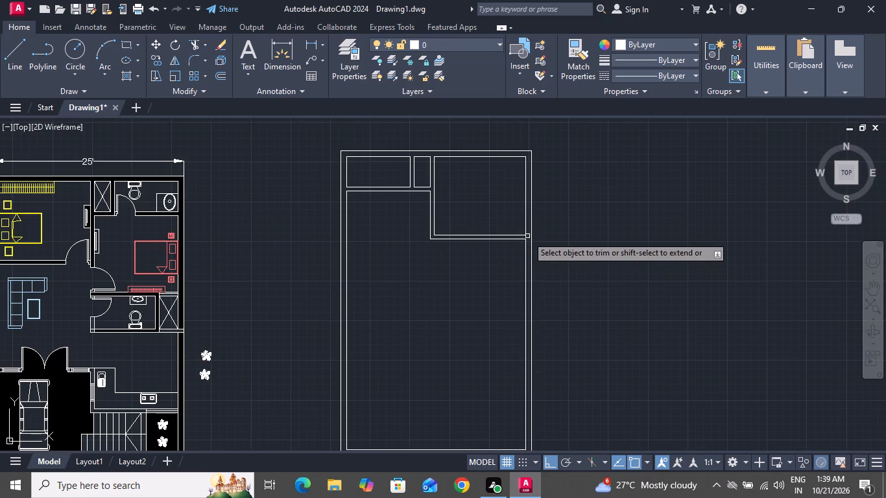
pyautogui.rightClick(477, 316)
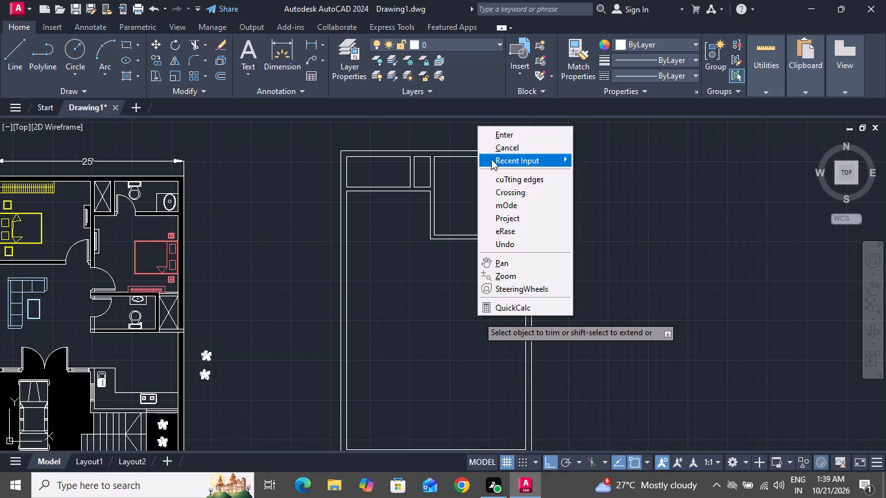
pyautogui.click(494, 150)
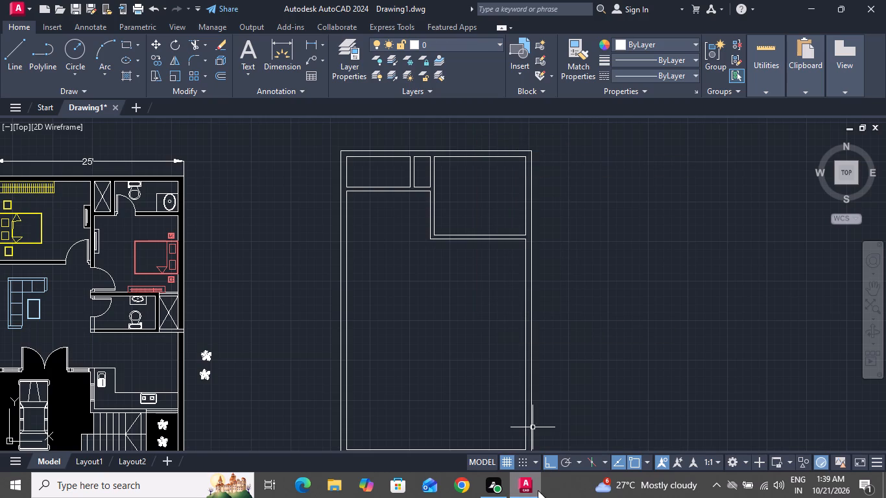
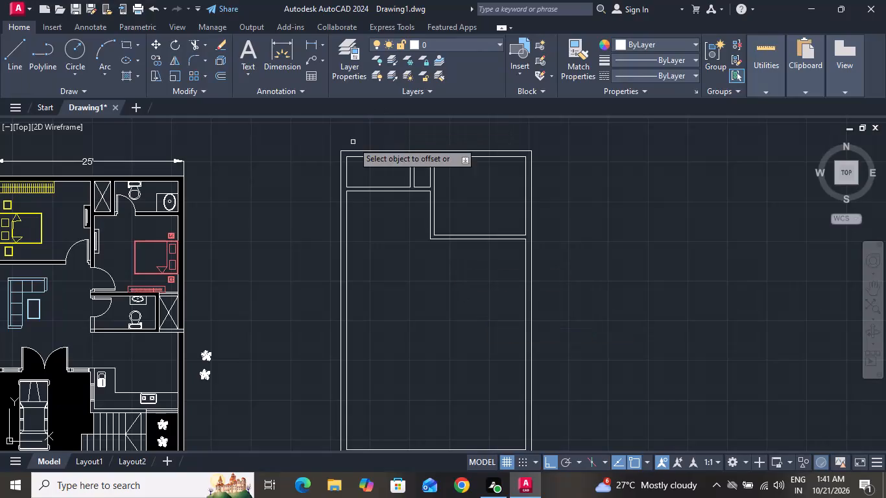
# Offset the northern east-west partition's south line 10' south, and offset that new line 6" south to form another partition.
pyautogui.click(372, 193)
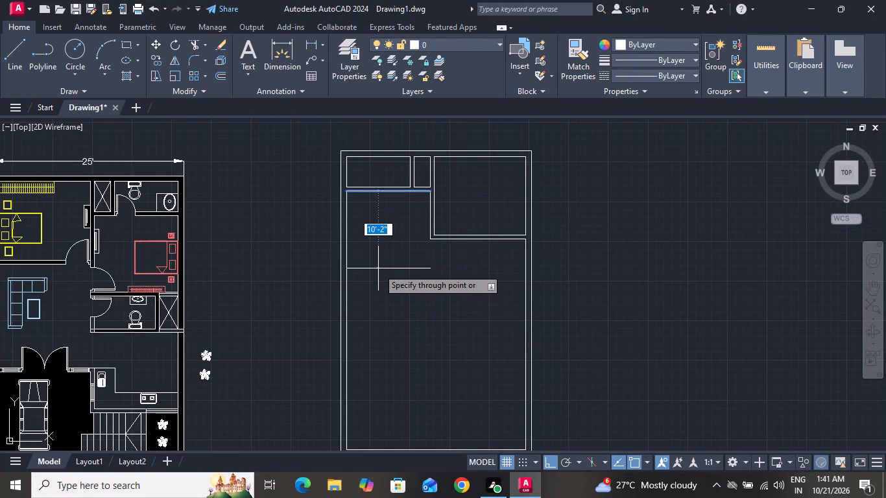
pyautogui.write("10'")
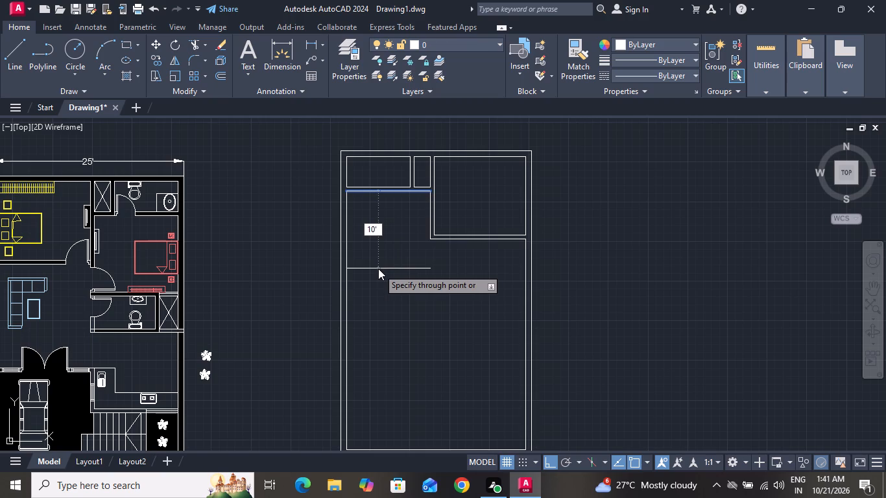
pyautogui.press('Return')
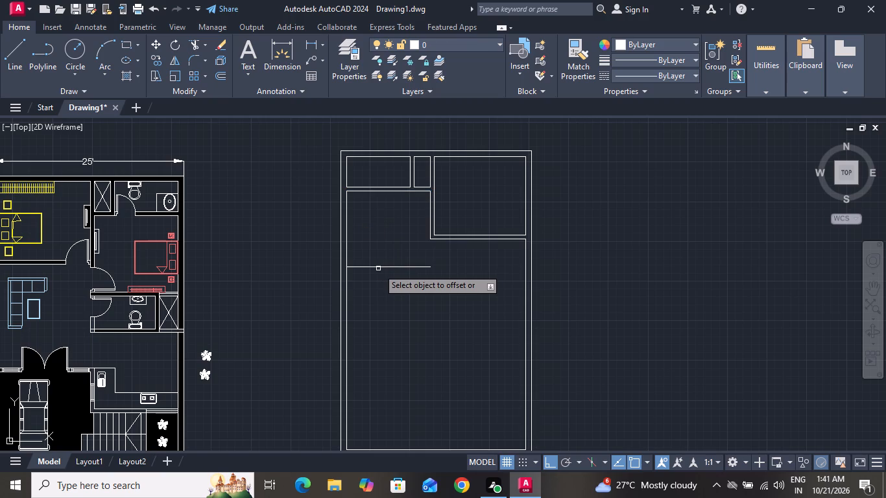
pyautogui.moveTo(378, 267); pyautogui.dragTo(379, 274)
pyautogui.press('6')
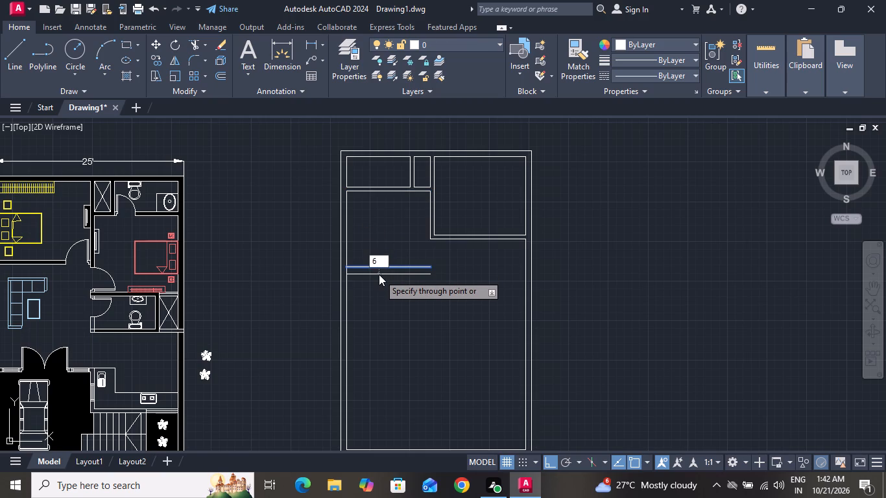
pyautogui.hotkey('shift', '"')
pyautogui.press('Return')
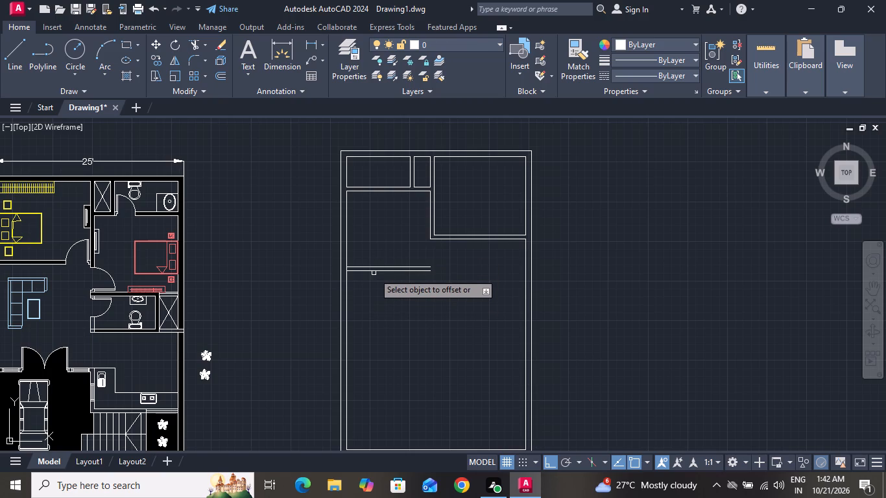
# Offset the new partition's south line 4'4" south and that copy 6" further south for another east-west partition, and end offsetting.
pyautogui.moveTo(374, 273); pyautogui.dragTo(379, 302)
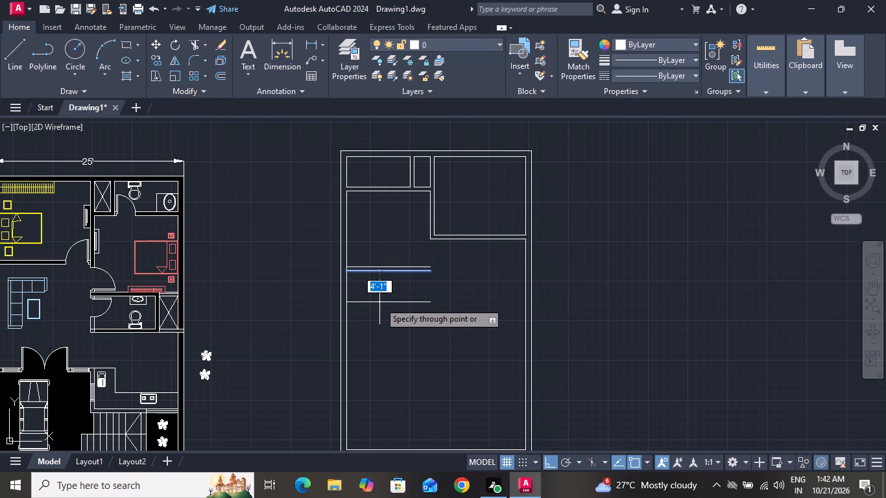
pyautogui.write("4'")
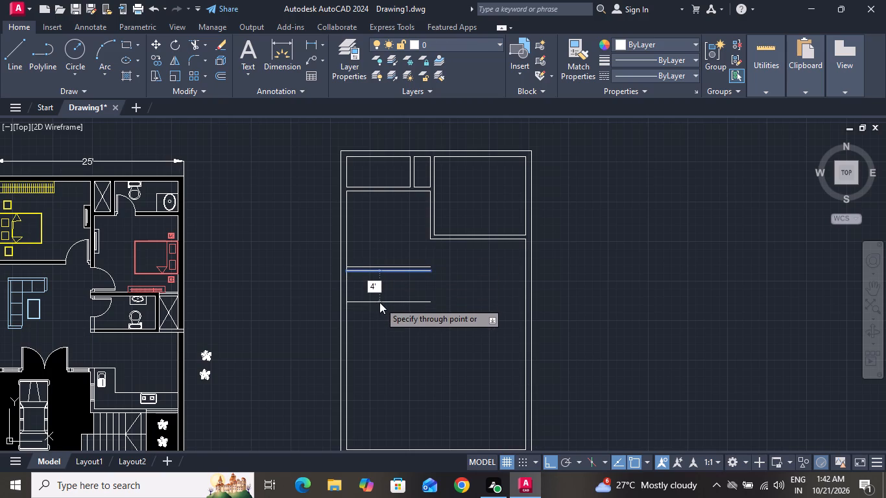
pyautogui.press('4')
pyautogui.hotkey('shift', '"')
pyautogui.press('Return')
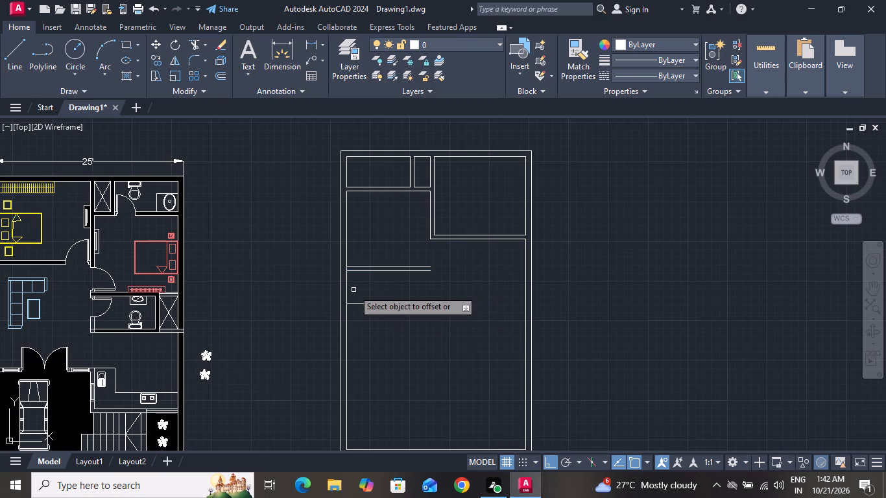
pyautogui.rightClick(403, 286)
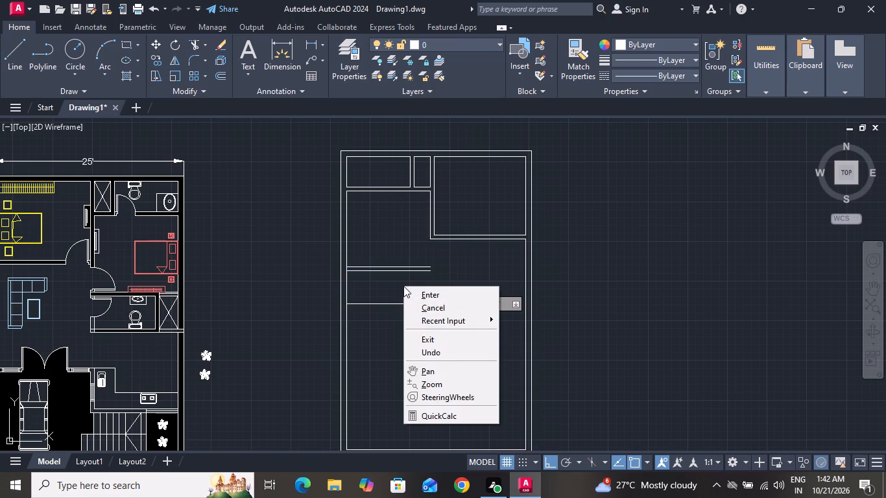
pyautogui.click(403, 285)
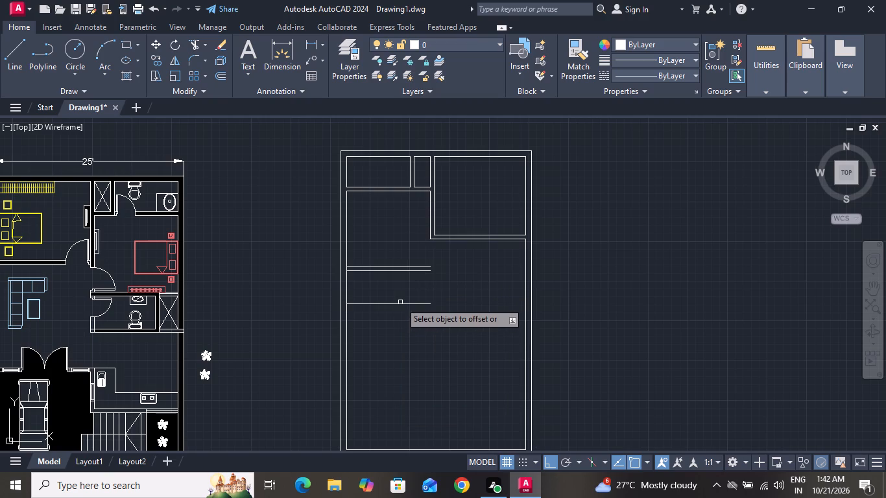
pyautogui.click(400, 303)
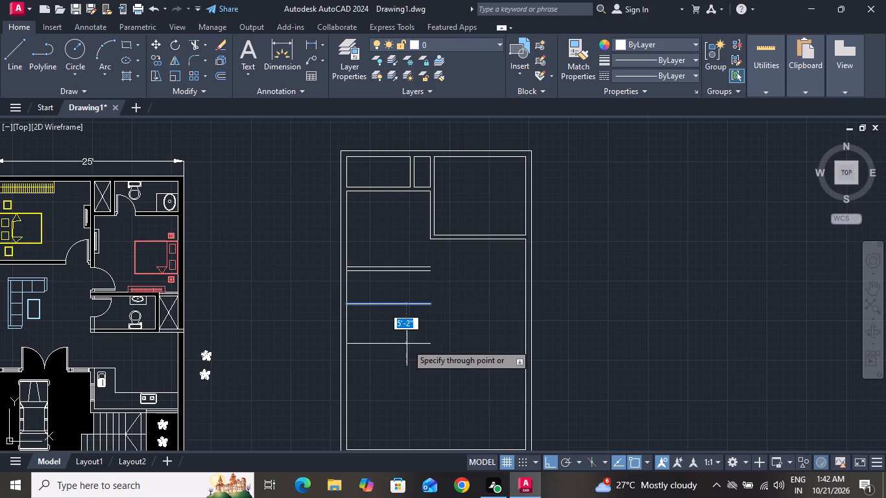
pyautogui.write('6"')
pyautogui.press('Return')
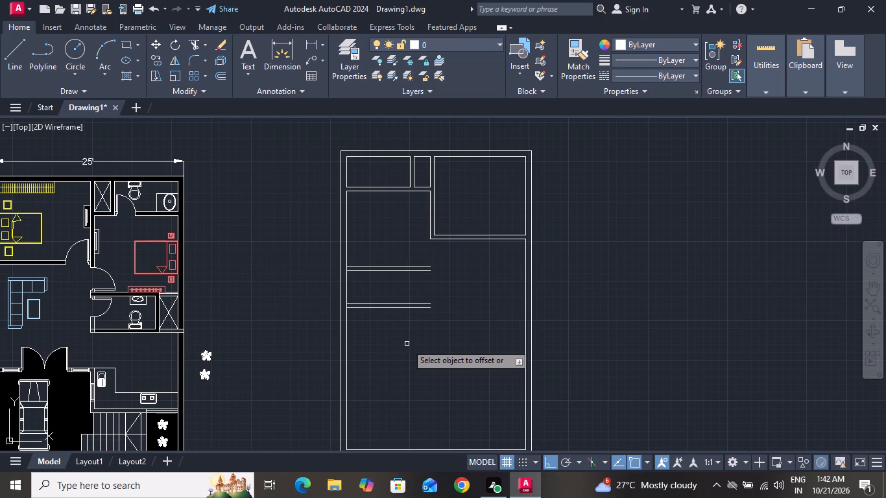
pyautogui.rightClick(401, 333)
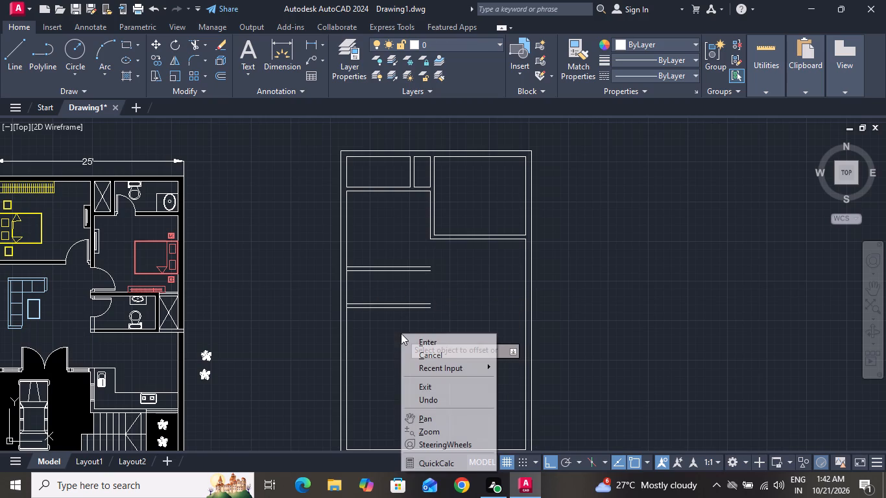
pyautogui.click(414, 349)
# Extend the eastern north-south partition's west line to the southernmost partition's south line, and its east line to the south wall.
pyautogui.write('ex')
pyautogui.press('space')
pyautogui.press('space')
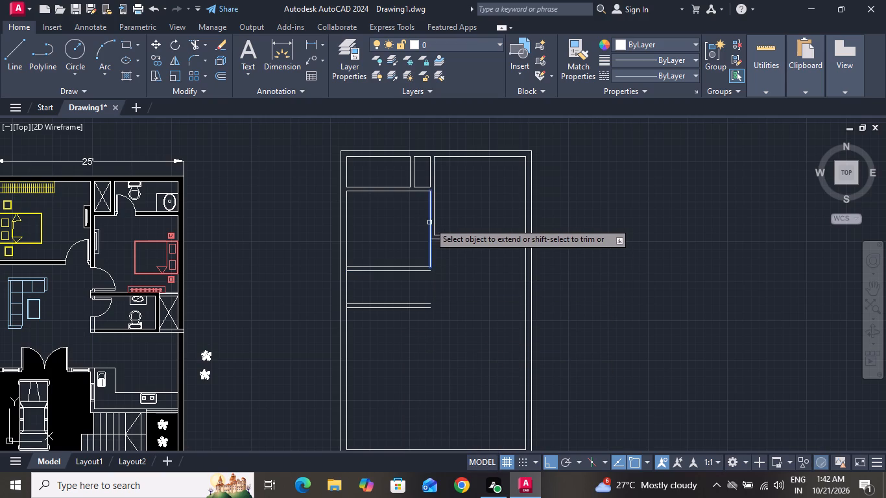
pyautogui.moveTo(429, 222); pyautogui.dragTo(431, 245)
pyautogui.click(431, 245)
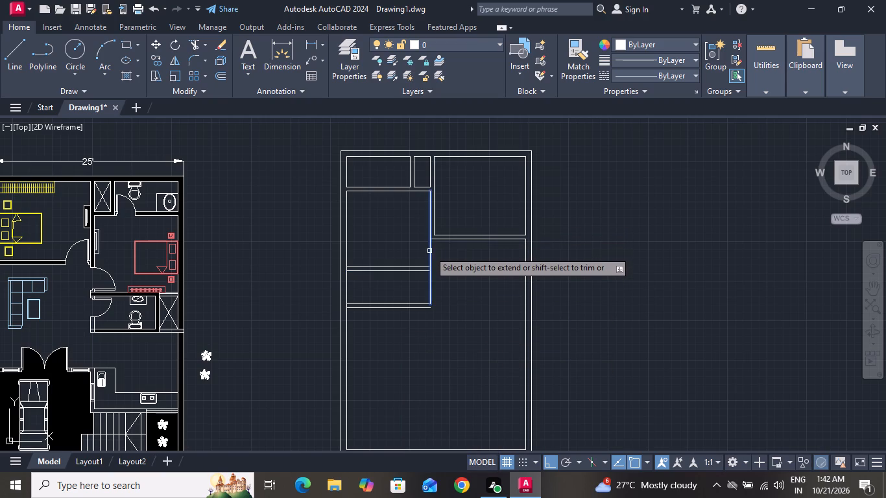
pyautogui.click(429, 251)
pyautogui.click(431, 266)
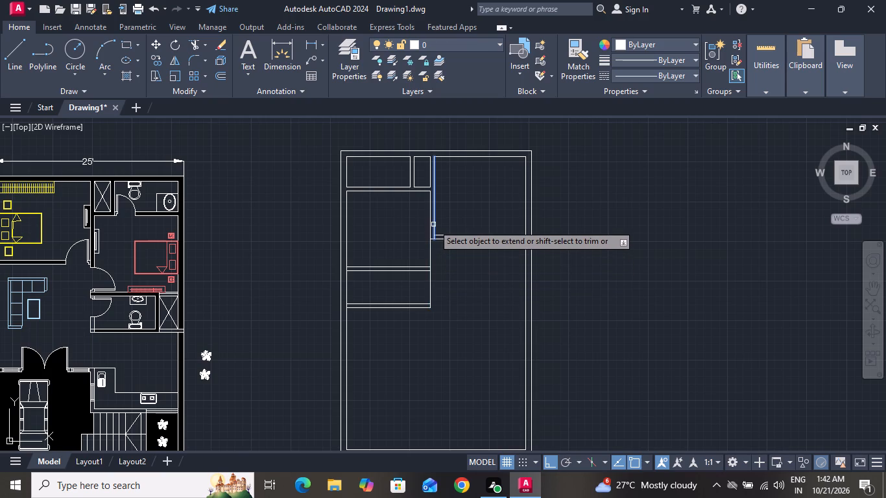
pyautogui.moveTo(435, 224); pyautogui.dragTo(434, 233)
pyautogui.click(434, 233)
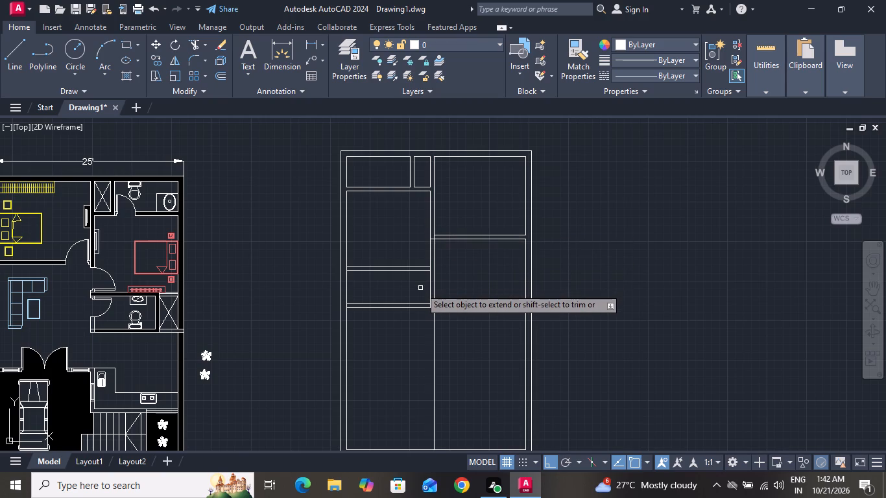
# Extend both lines of the southernmost east-west partition east to the north-south partition's east line, and end extending.
pyautogui.moveTo(420, 288); pyautogui.dragTo(414, 303)
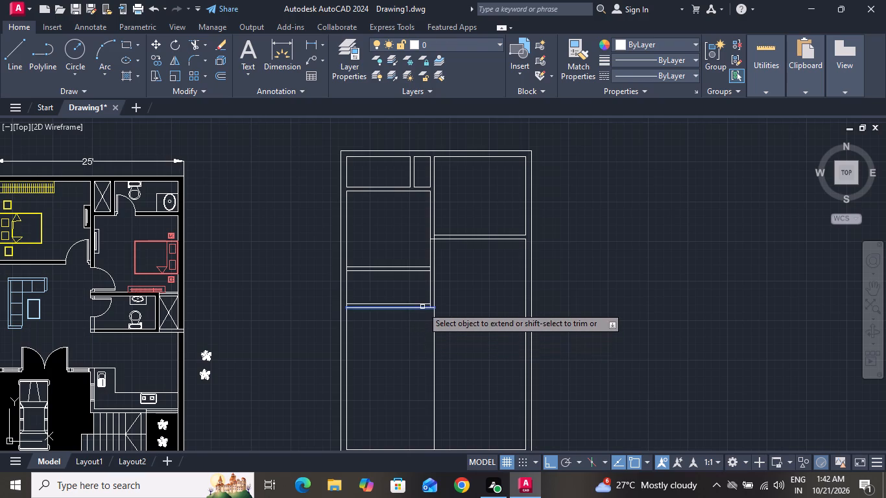
pyautogui.click(424, 305)
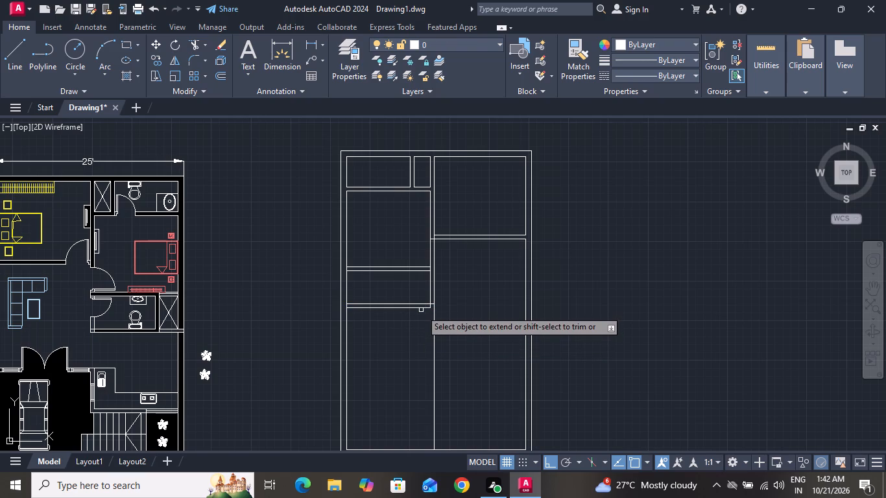
pyautogui.click(422, 307)
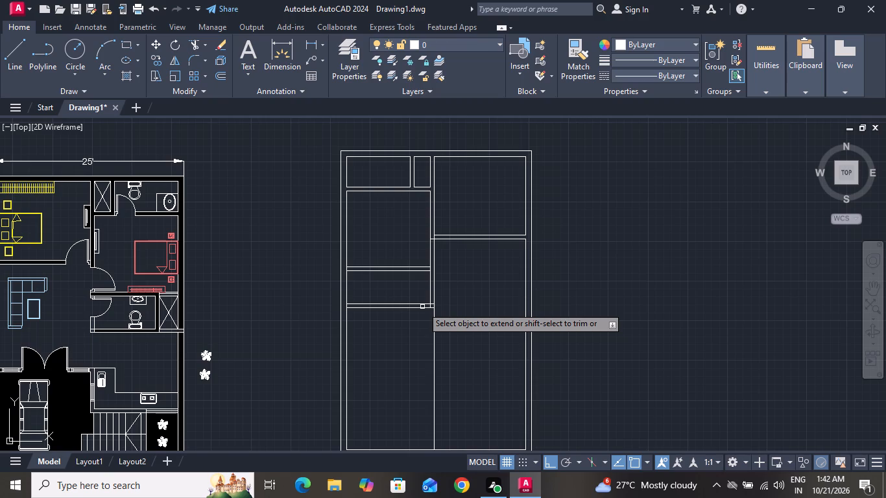
pyautogui.rightClick(422, 307)
pyautogui.moveTo(434, 330); pyautogui.dragTo(374, 177)
# Trim the north-south partition's east line south of the southernmost east-west partition, and end trimming.
pyautogui.click(190, 40)
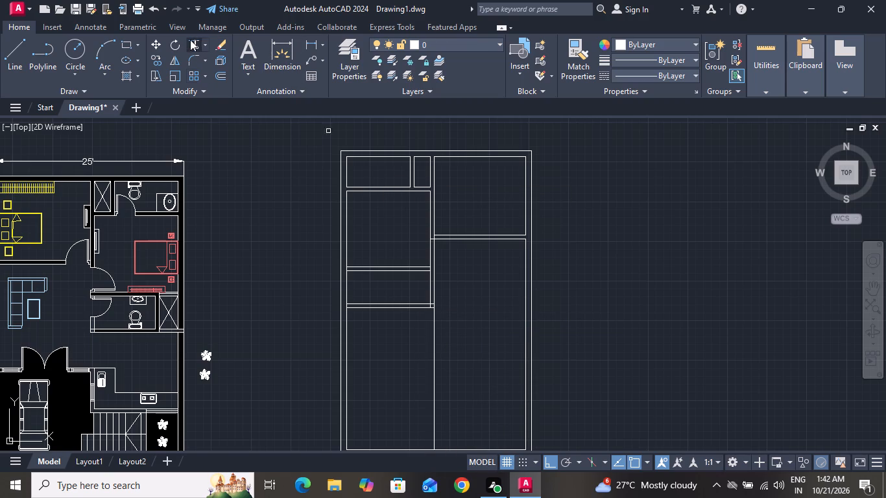
pyautogui.moveTo(406, 359); pyautogui.dragTo(464, 333)
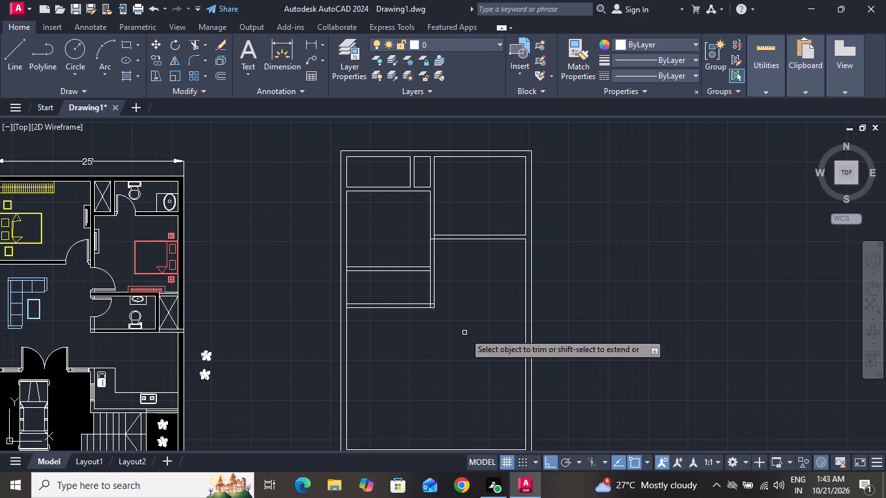
pyautogui.click(464, 333)
pyautogui.rightClick(464, 333)
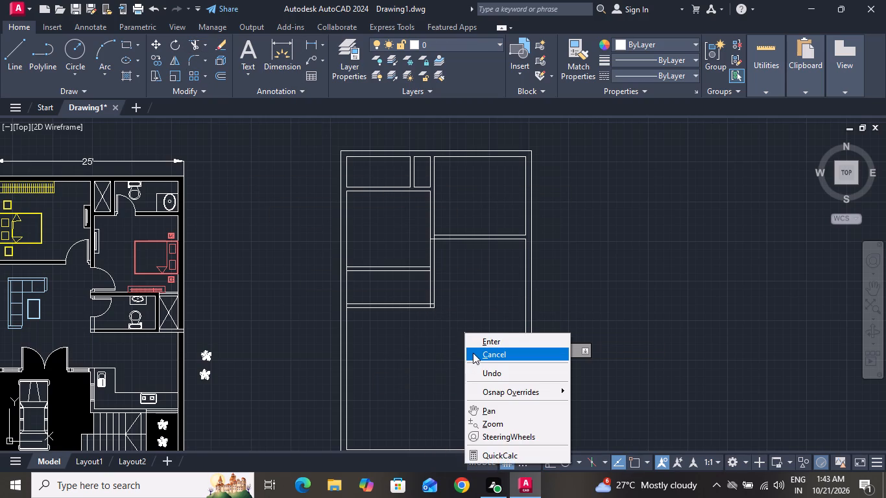
pyautogui.click(473, 353)
# Offset the extended north-south partition's west line 8'4" west and that copy 6" further west for a new partition, and end offsetting.
pyautogui.press('o')
pyautogui.press('space')
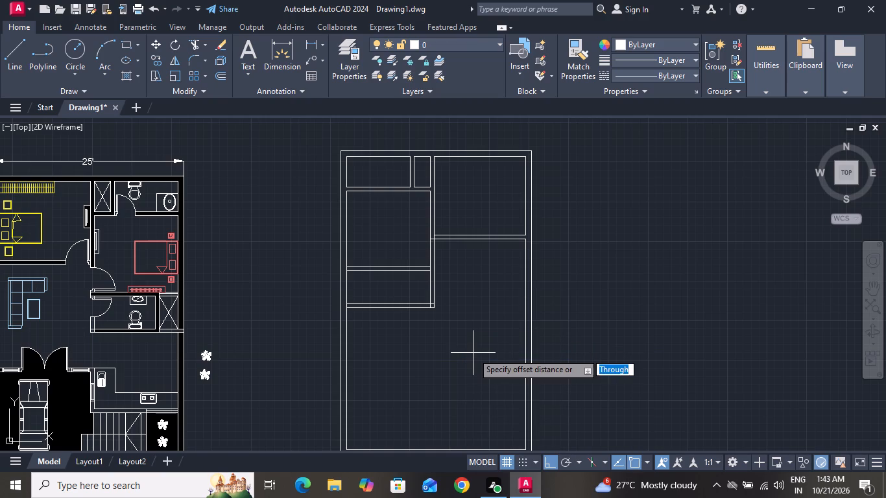
pyautogui.write('t')
pyautogui.press('space')
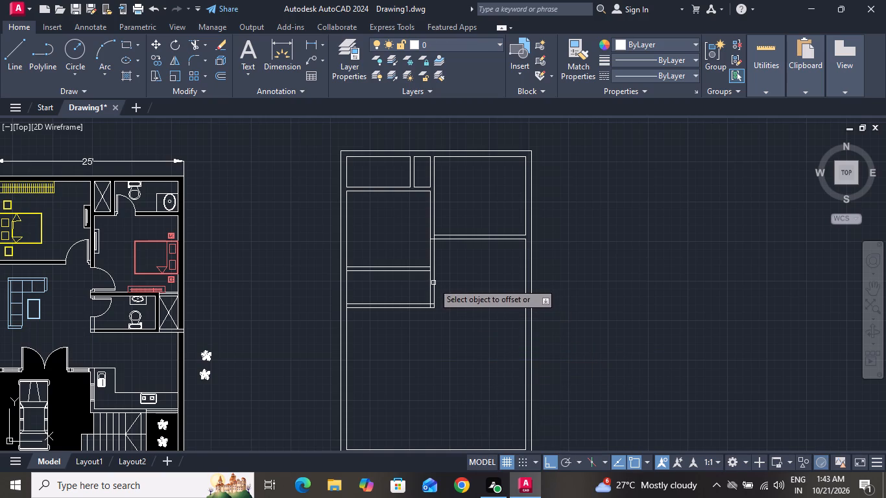
pyautogui.click(430, 283)
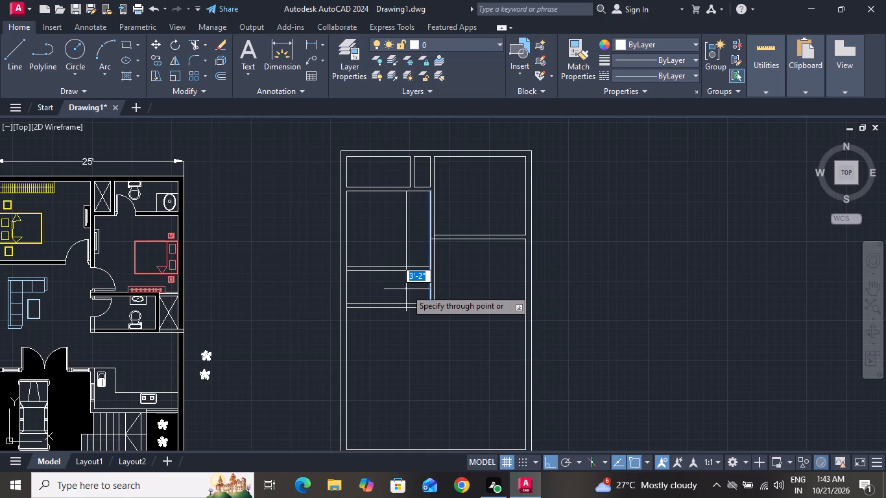
pyautogui.write("8'4")
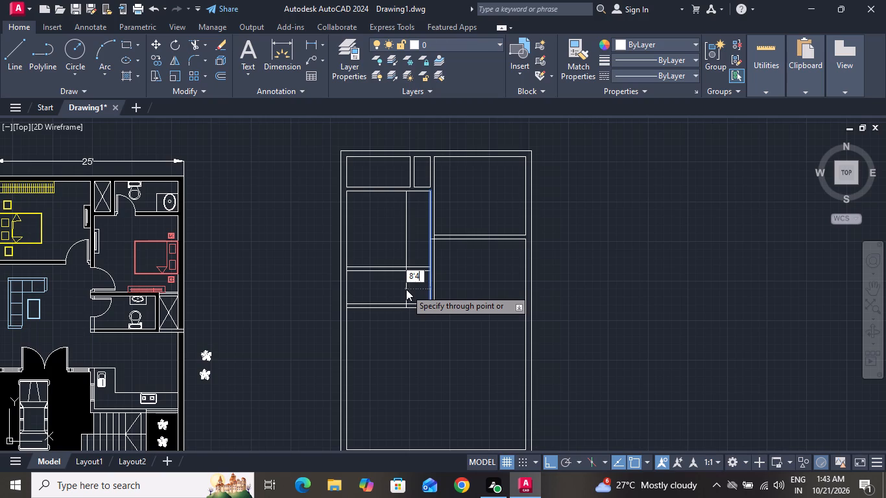
pyautogui.write('"')
pyautogui.press('space')
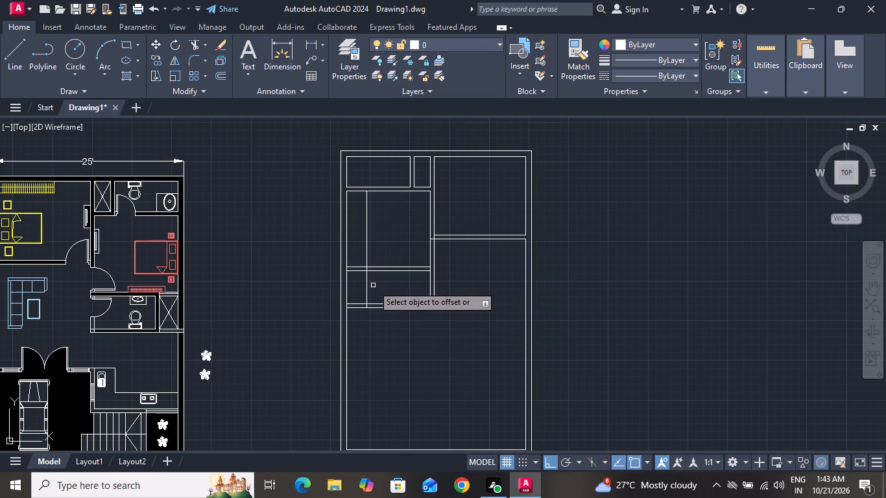
pyautogui.click(366, 287)
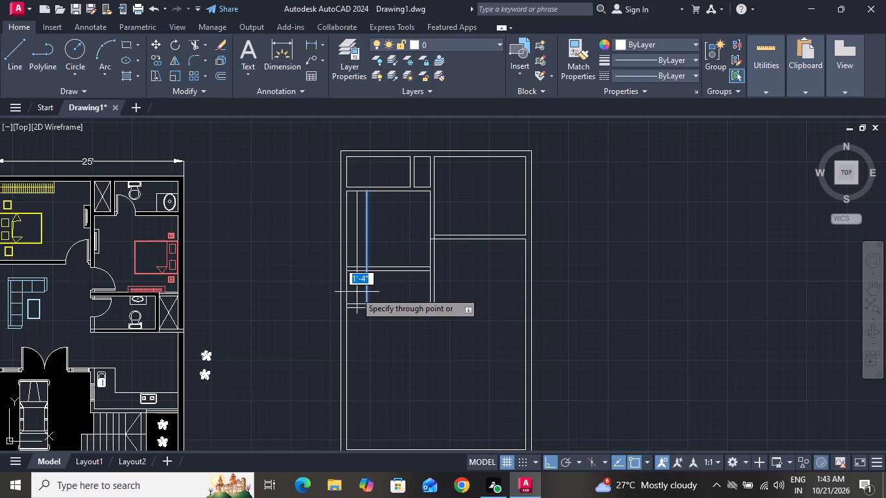
pyautogui.press('6')
pyautogui.hotkey('shift', '"')
pyautogui.press('Return')
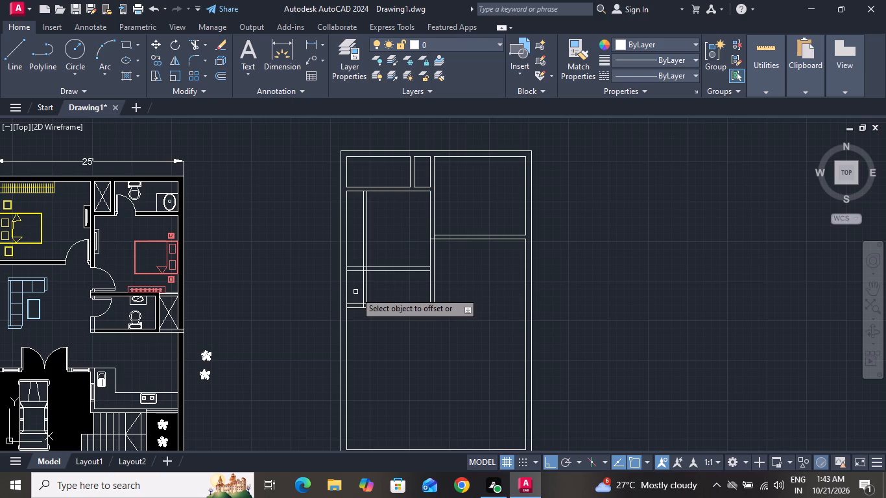
pyautogui.rightClick(355, 292)
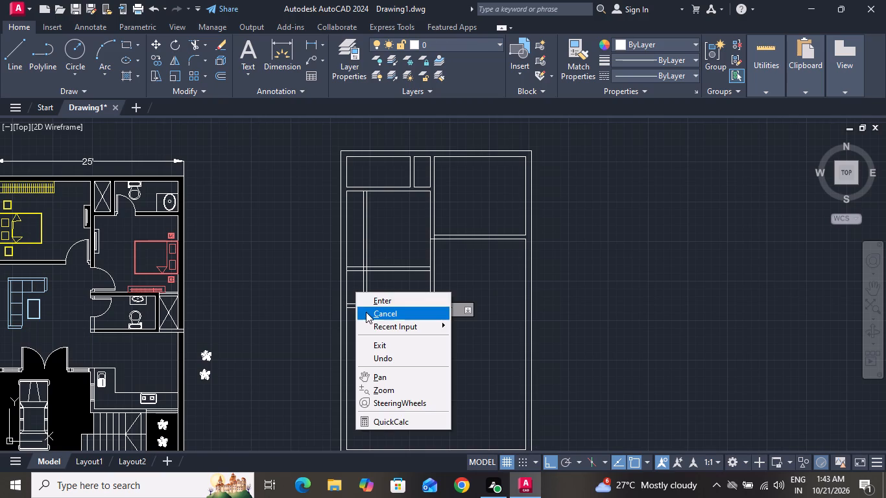
pyautogui.click(366, 312)
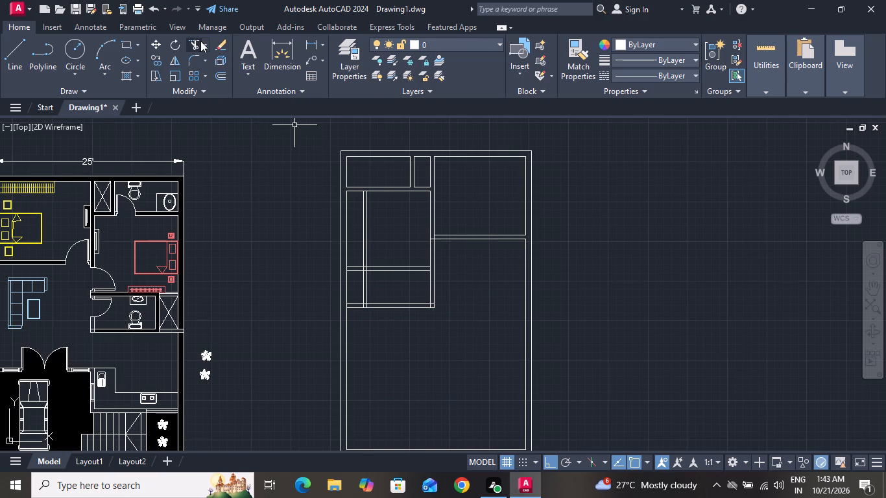
# Trim away both lines of the new north-south partition across the 10' deep room.
pyautogui.click(194, 43)
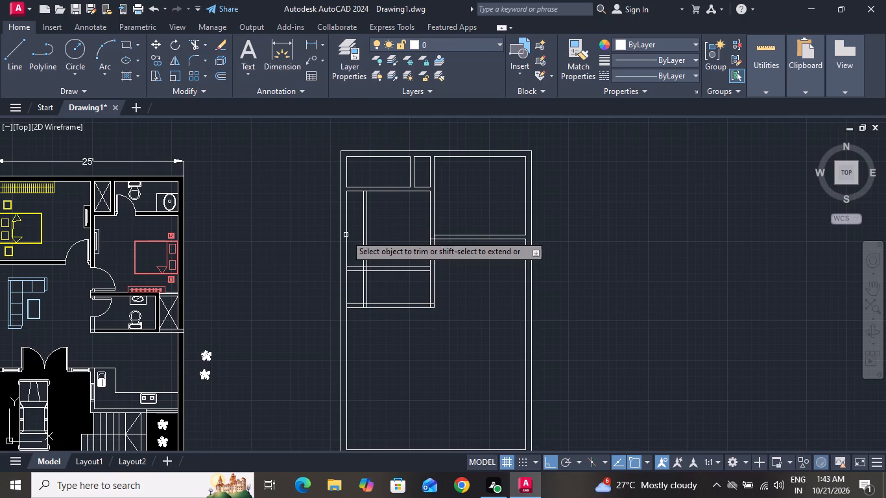
pyautogui.click(352, 226)
pyautogui.click(379, 218)
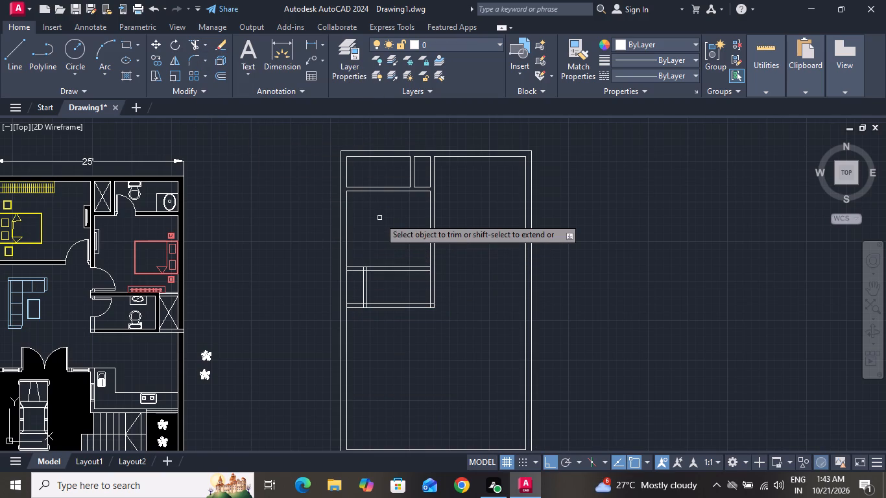
pyautogui.rightClick(379, 218)
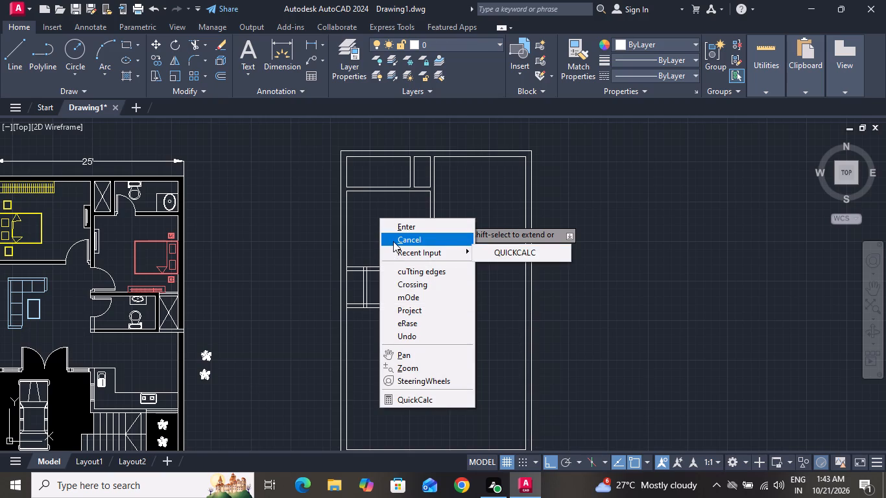
# End trimming, and offset the eastern east-west partition's south line 13'8" south and that copy 6" further south for a new partition.
pyautogui.click(393, 241)
pyautogui.write('o t')
pyautogui.press('space')
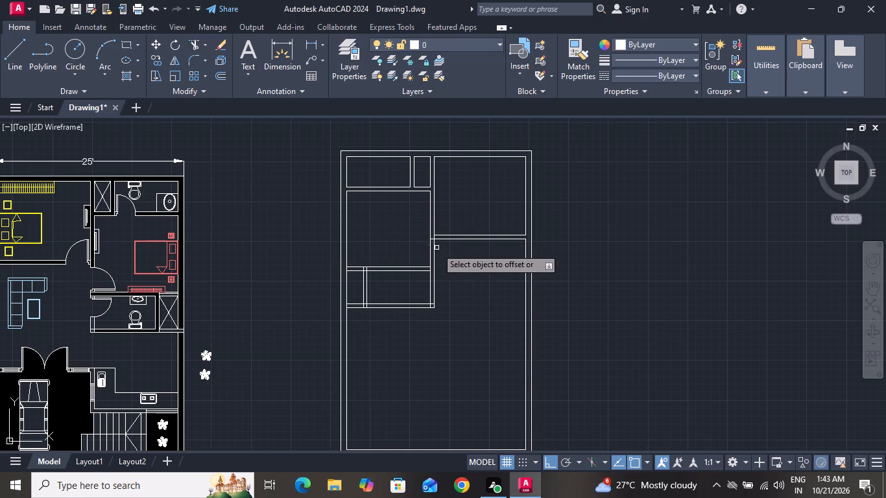
pyautogui.click(480, 239)
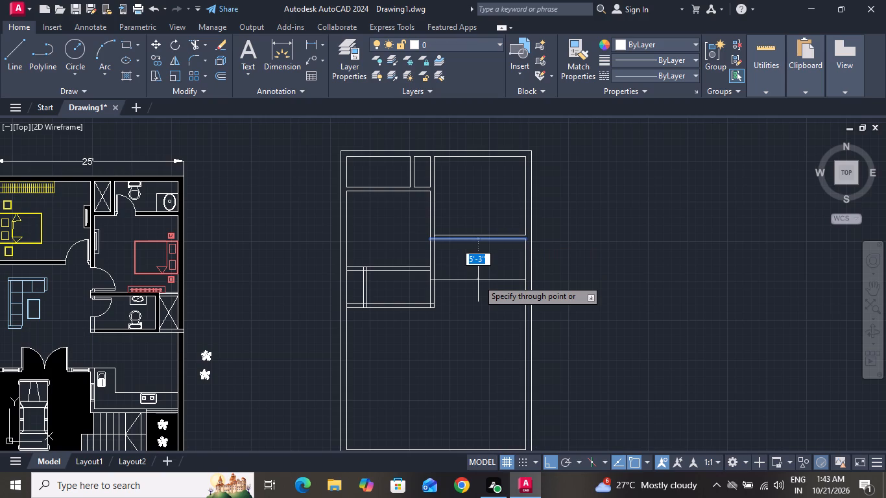
pyautogui.write('13')
pyautogui.write("'8")
pyautogui.hotkey('shift', '"')
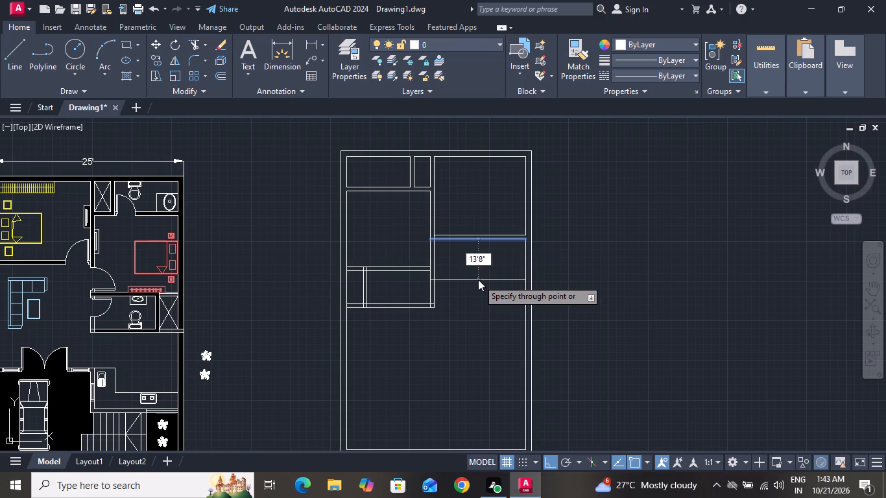
pyautogui.press('Return')
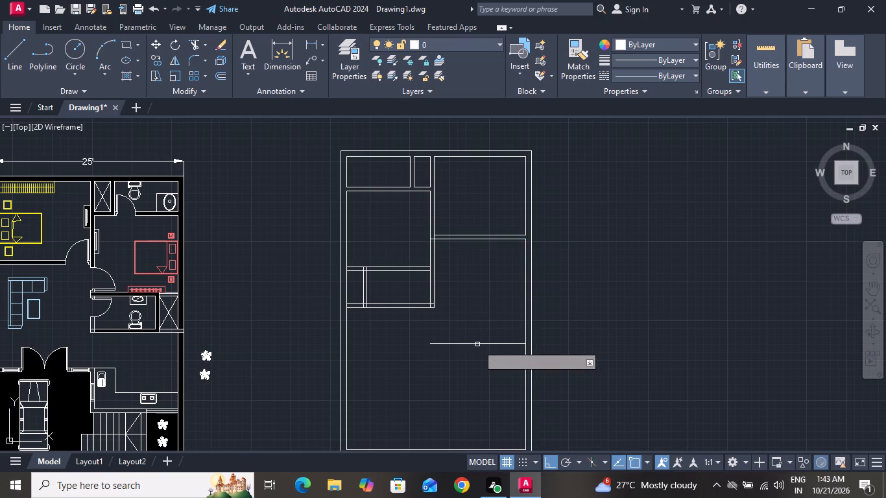
pyautogui.click(477, 344)
pyautogui.press('6')
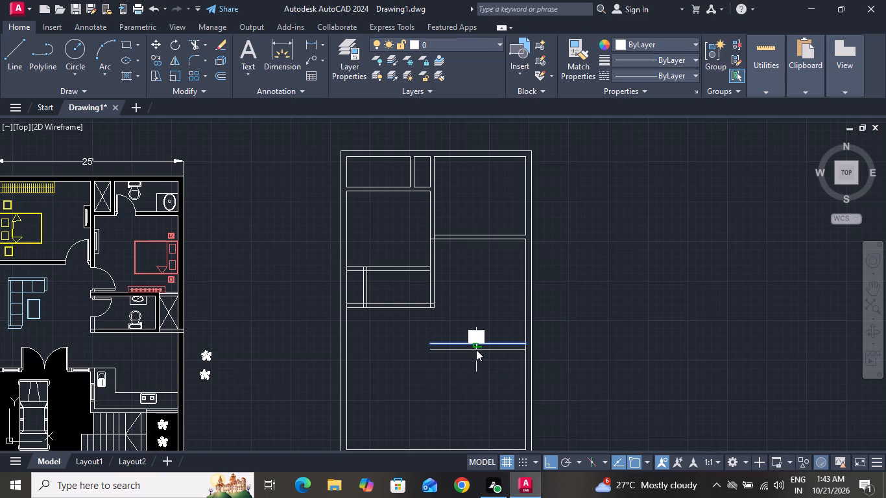
pyautogui.hotkey('shift', '"')
pyautogui.press('Return')
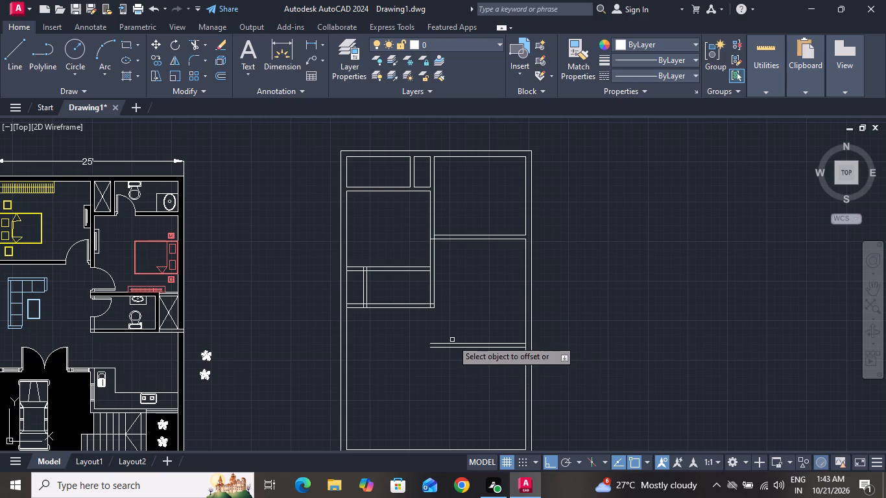
# Offset the south line of the western side's southernmost east-west partition 10' south.
pyautogui.click(387, 309)
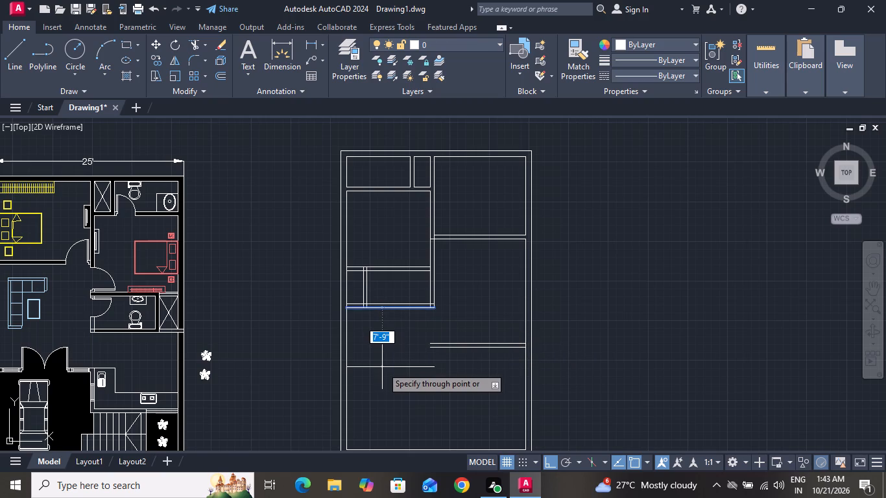
pyautogui.press('1')
pyautogui.write("0'")
pyautogui.press('Return')
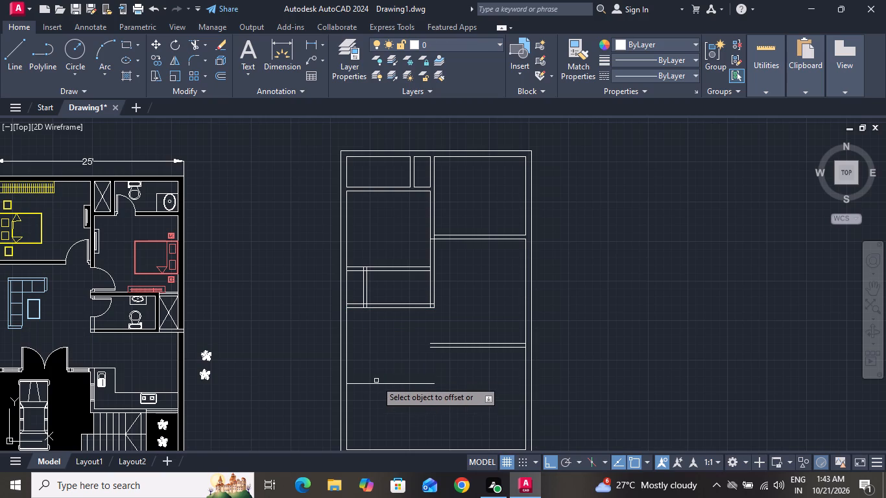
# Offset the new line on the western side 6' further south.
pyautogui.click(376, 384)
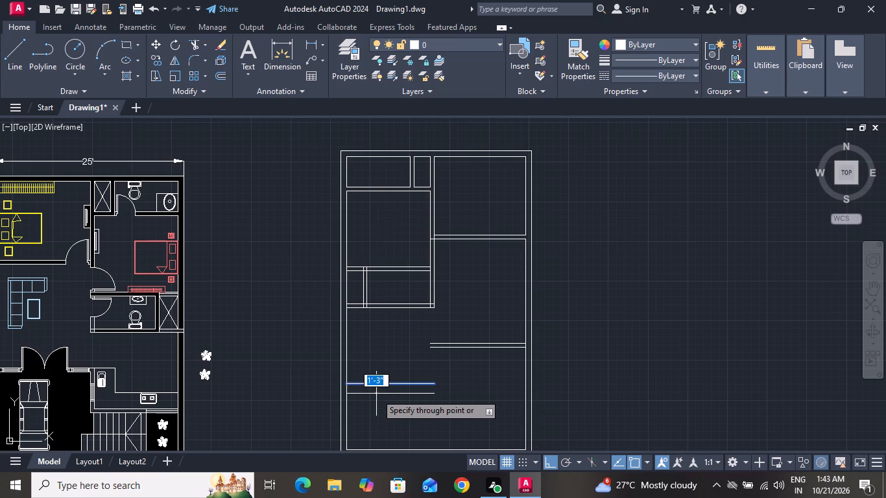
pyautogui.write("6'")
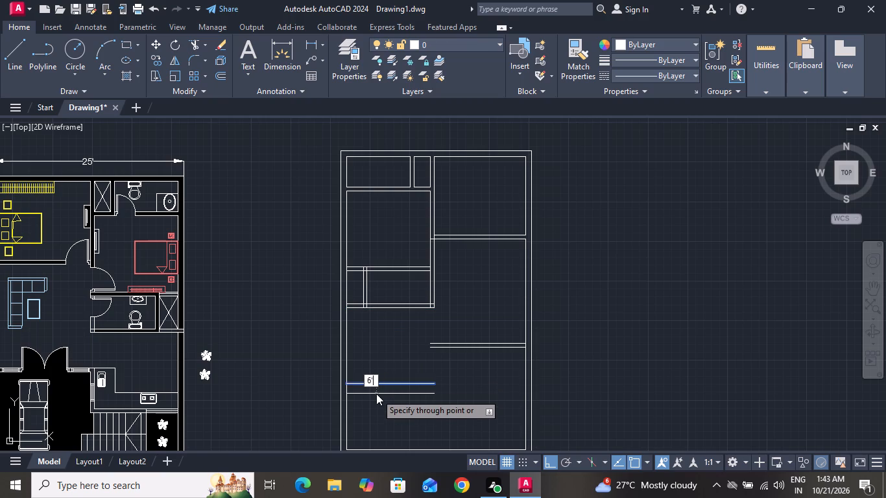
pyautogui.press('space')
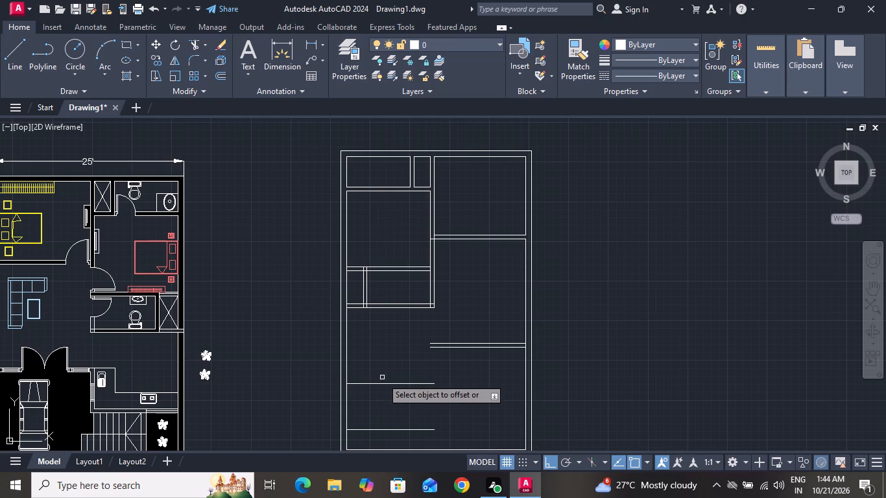
# Offset the line 10' south of the western partition 6" further south to form a new partition, and end offsetting.
pyautogui.click(381, 385)
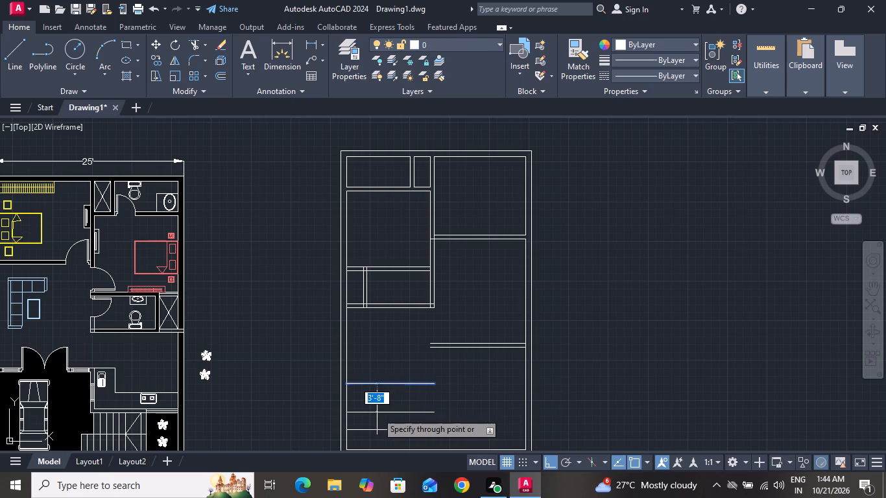
pyautogui.write('6"')
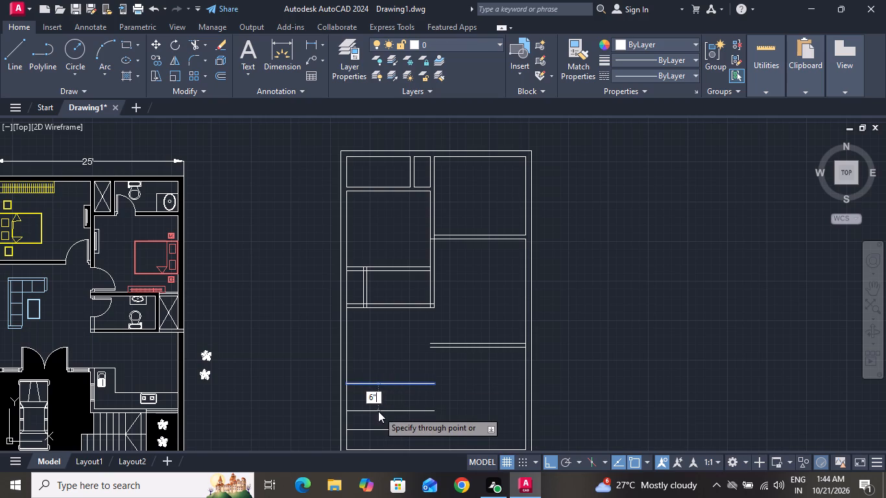
pyautogui.press('Return')
pyautogui.rightClick(378, 411)
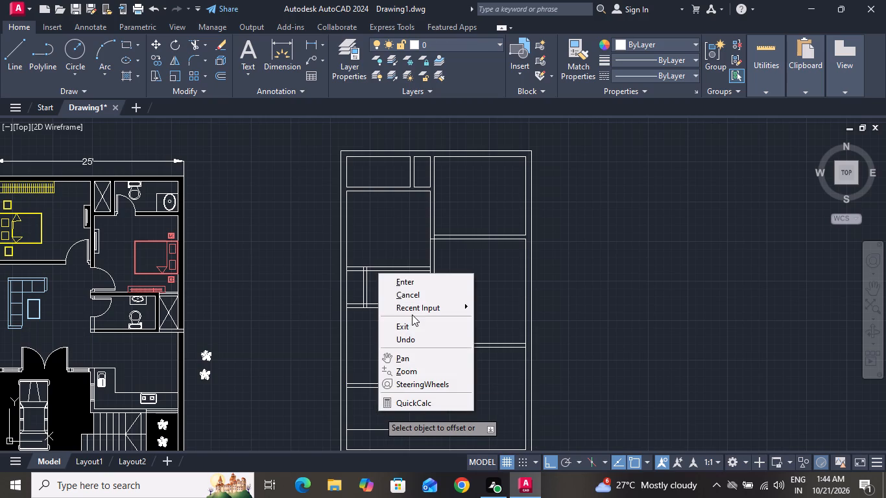
pyautogui.click(412, 300)
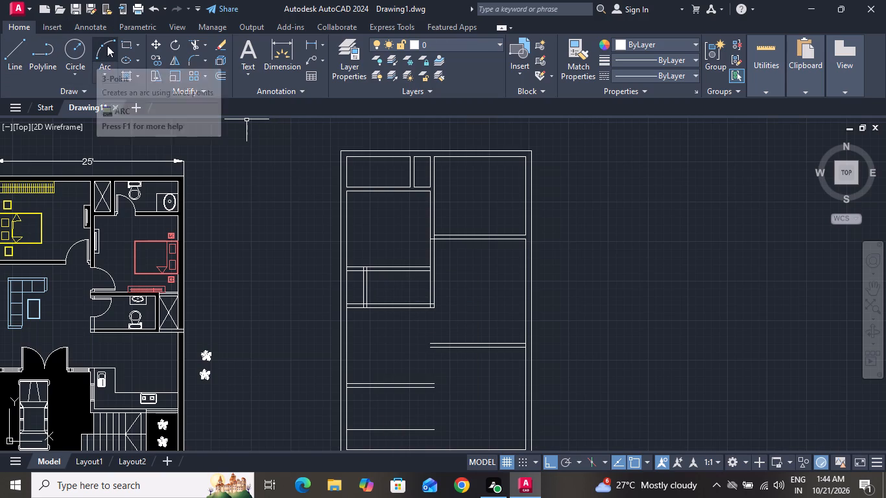
# Remove the stray line 6' south of the new western partition with Trim.
pyautogui.click(201, 41)
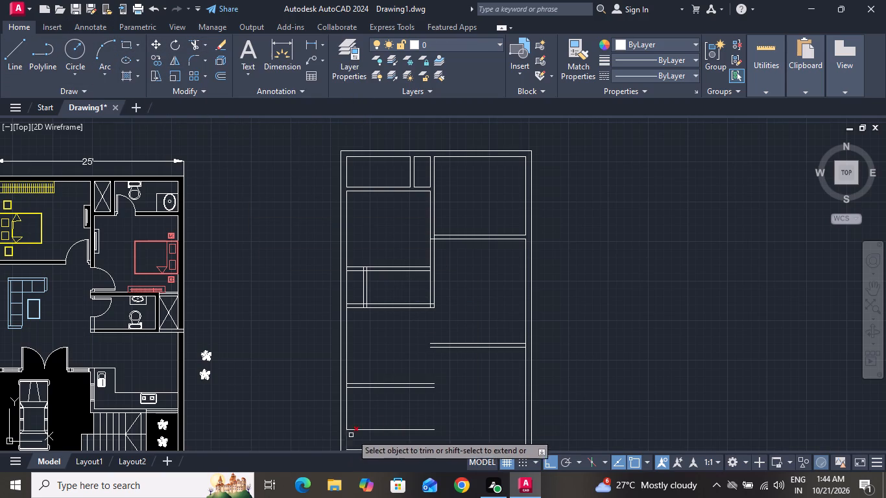
pyautogui.click(362, 431)
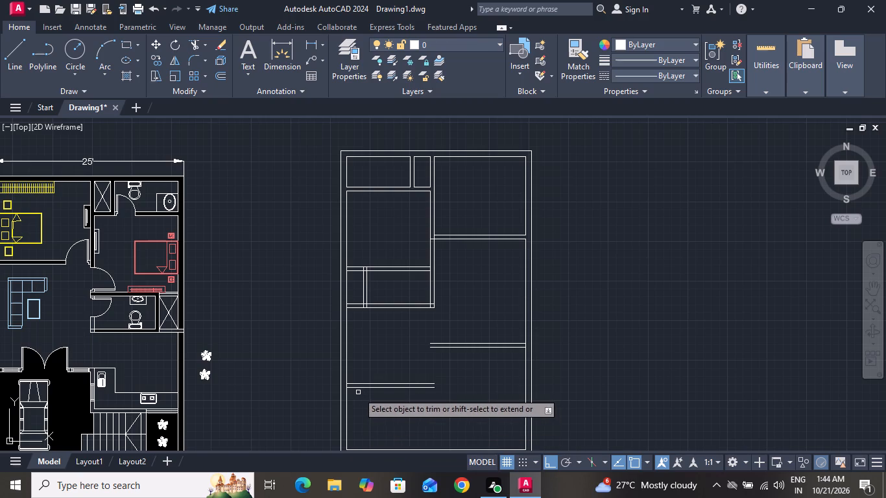
# Trim the west and east outer walls' inner lines across the ends of the two new east-west partitions, and end trimming.
pyautogui.keyDown('ctrl'); pyautogui.scroll(5, 357, 392); pyautogui.keyUp('ctrl')
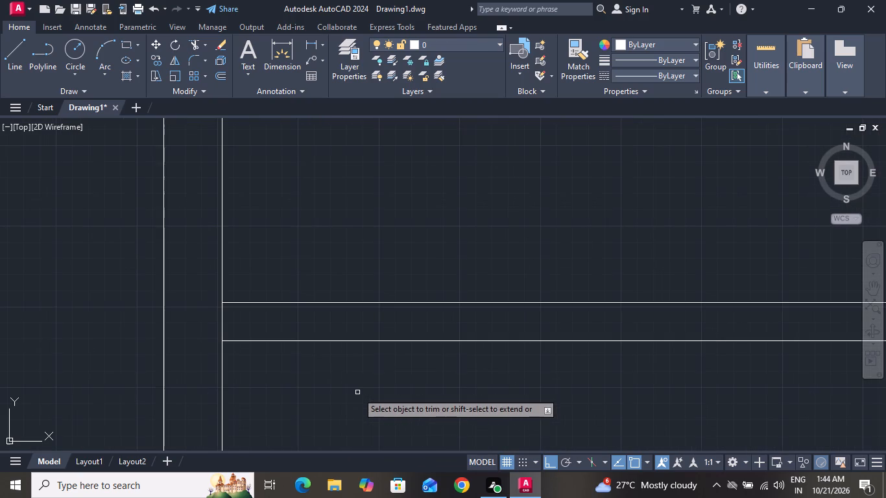
pyautogui.moveTo(205, 315); pyautogui.dragTo(239, 316)
pyautogui.click(239, 316)
pyautogui.keyDown('ctrl'); pyautogui.scroll(-4, 239, 316); pyautogui.keyUp('ctrl')
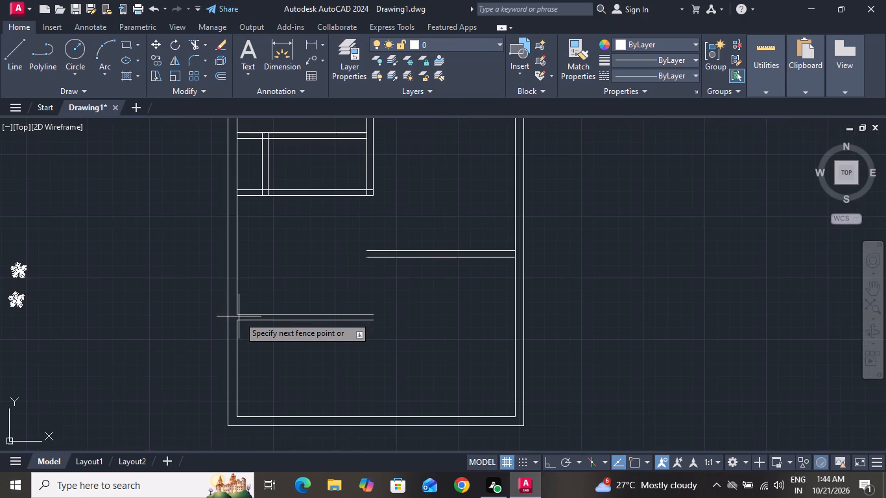
pyautogui.click(239, 316)
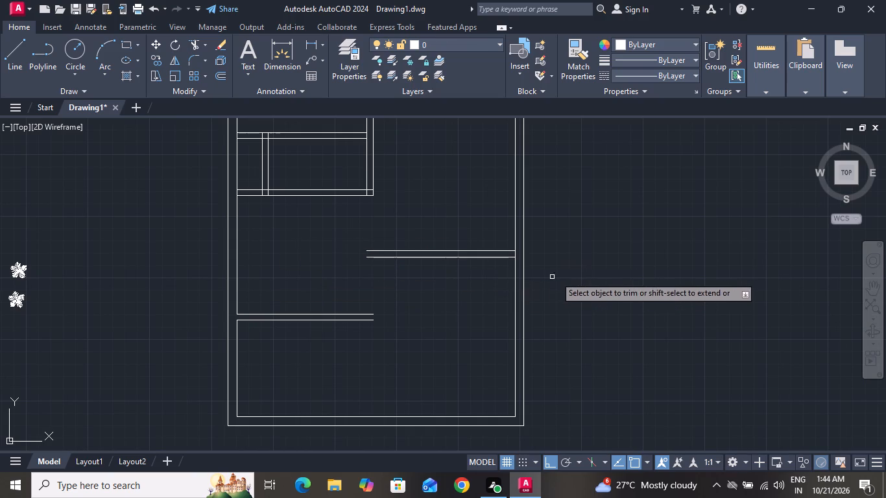
pyautogui.keyDown('ctrl'); pyautogui.scroll(2, 597, 262); pyautogui.keyUp('ctrl')
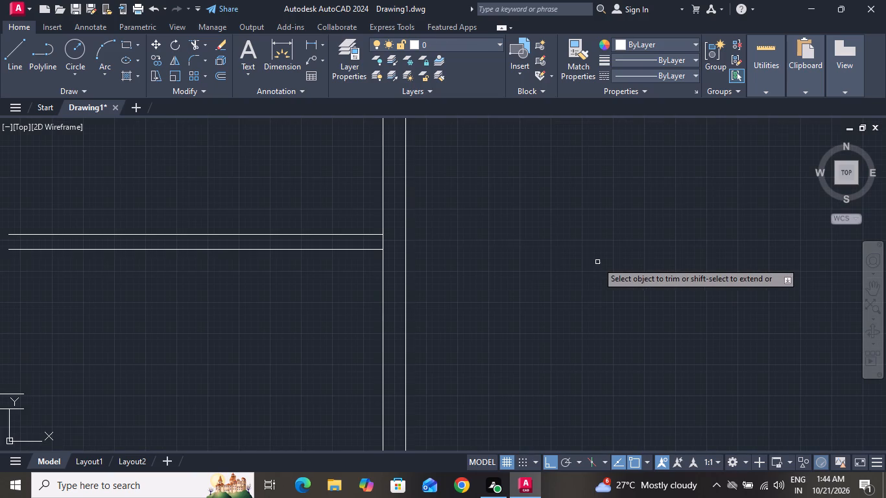
pyautogui.click(381, 239)
pyautogui.rightClick(381, 239)
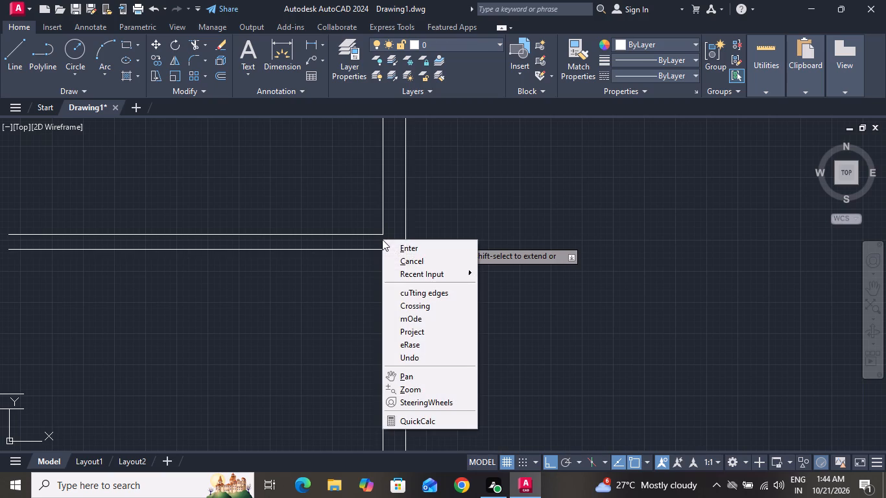
pyautogui.click(393, 265)
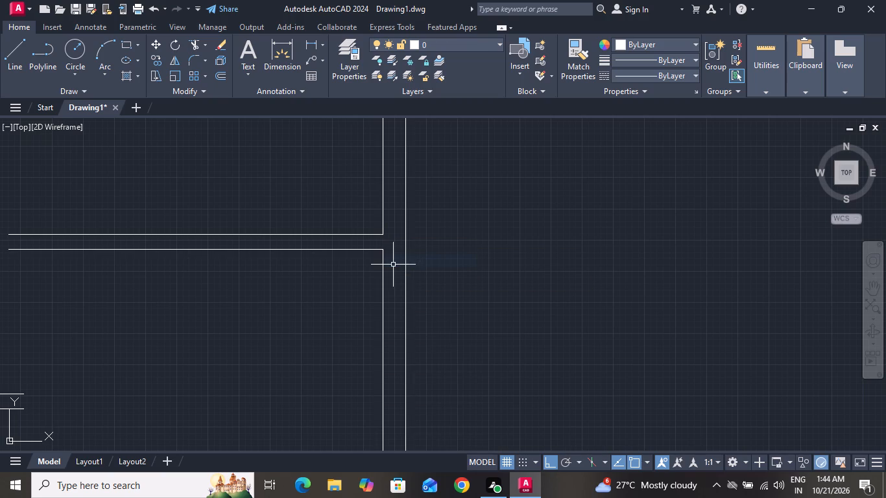
# Extend both lines of the central north-south partition south to the new western partition's south line, and end extending.
pyautogui.keyDown('ctrl'); pyautogui.scroll(-2, 393, 265); pyautogui.keyUp('ctrl')
pyautogui.write('ex')
pyautogui.press('space')
pyautogui.press('space')
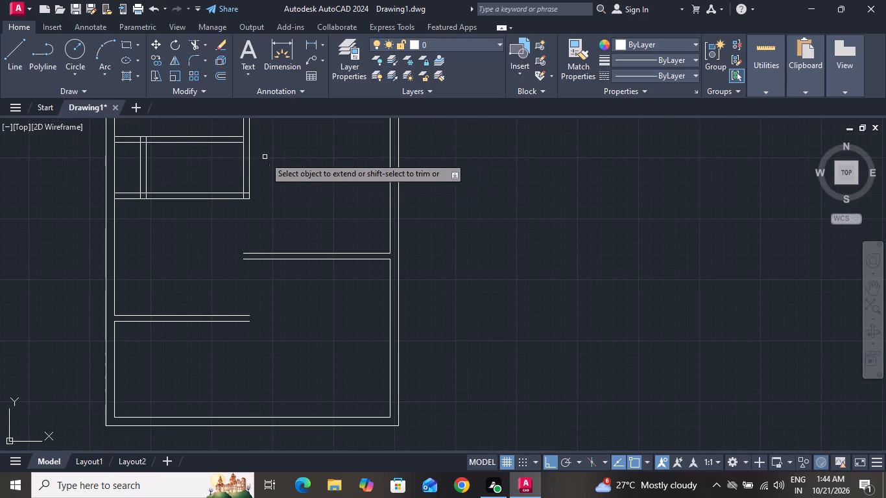
pyautogui.click(243, 158)
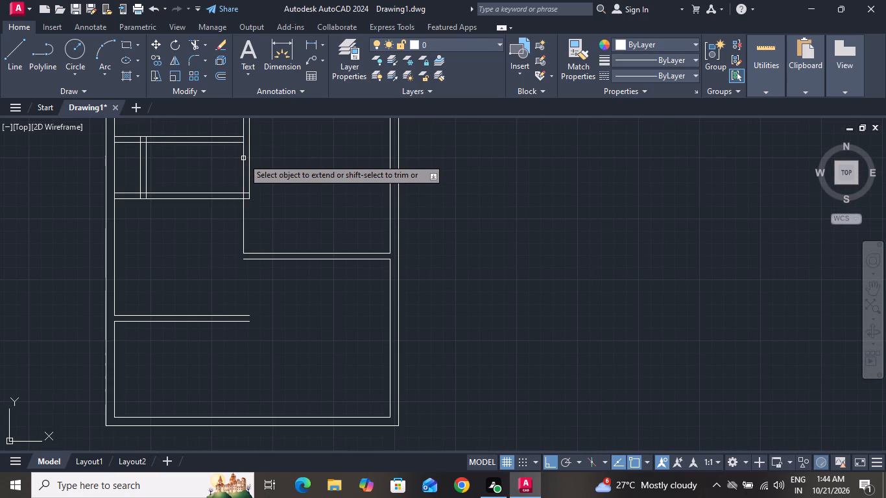
pyautogui.click(243, 219)
pyautogui.click(245, 231)
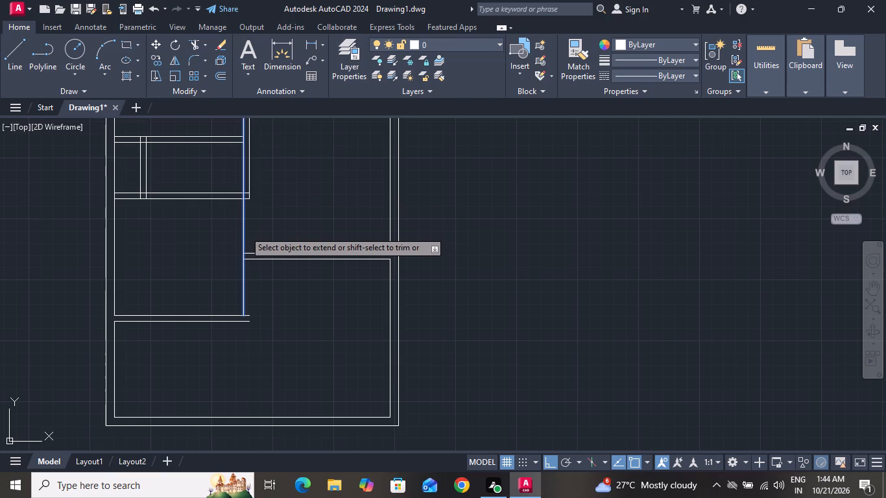
pyautogui.click(242, 272)
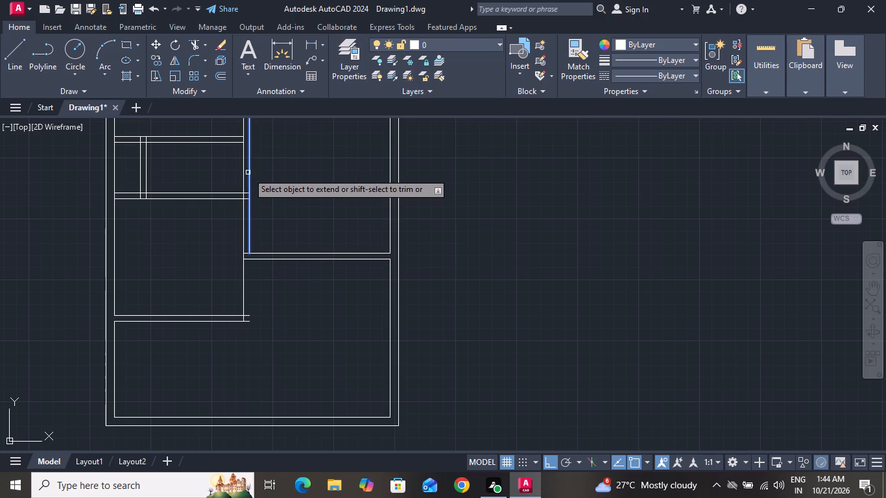
pyautogui.moveTo(248, 172); pyautogui.dragTo(245, 212)
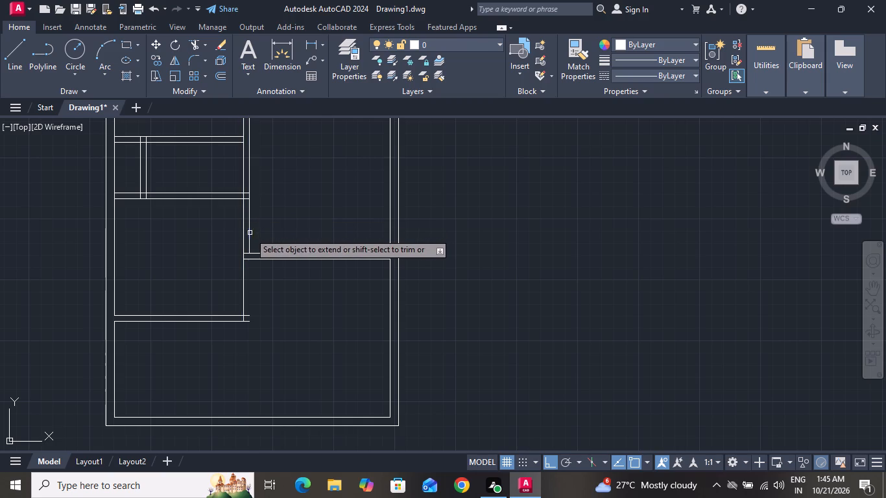
pyautogui.click(249, 233)
pyautogui.click(249, 252)
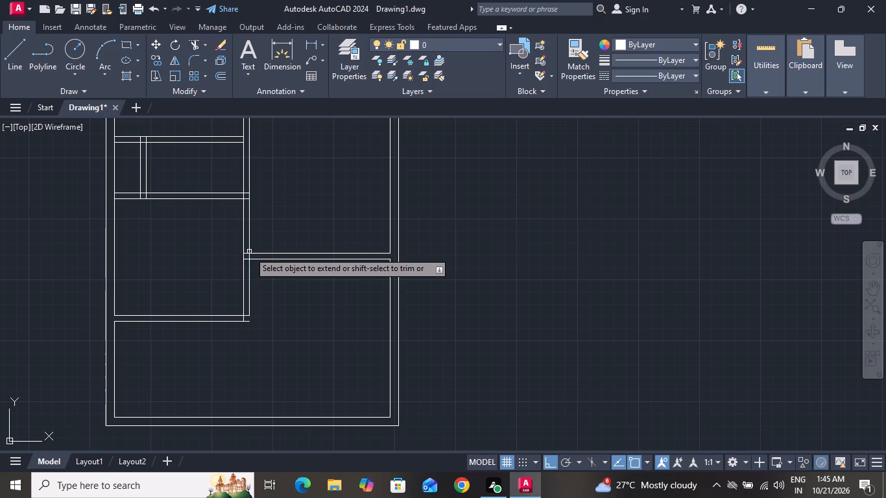
pyautogui.click(248, 273)
pyautogui.rightClick(248, 273)
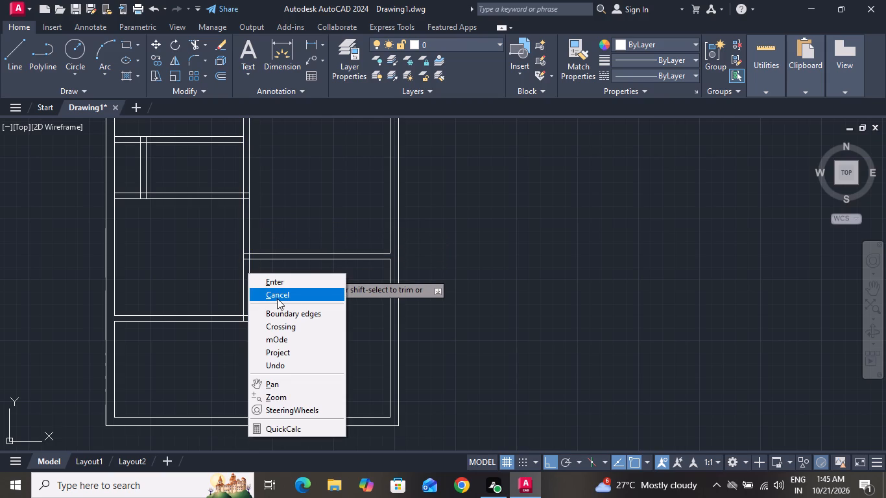
pyautogui.click(277, 299)
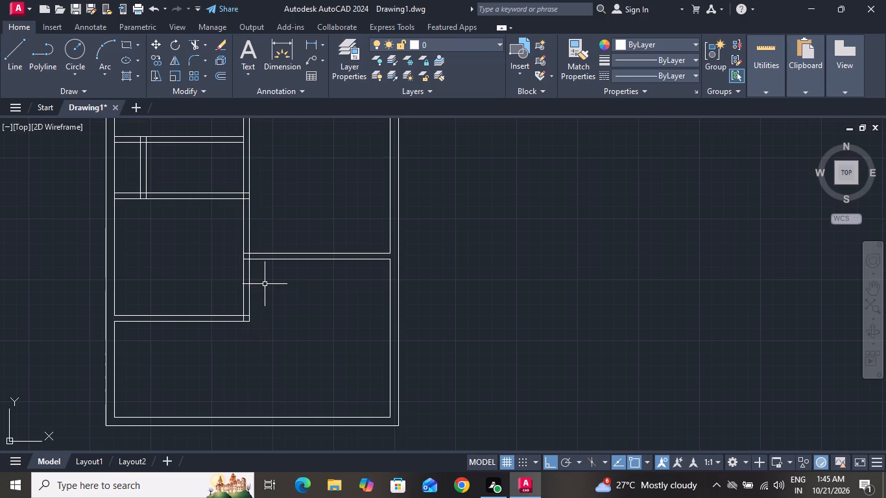
# Trim the crossing lines where the northernmost eastern partition meets the central north-south partition.
pyautogui.keyDown('ctrl'); pyautogui.scroll(-4, 290, 294); pyautogui.keyUp('ctrl')
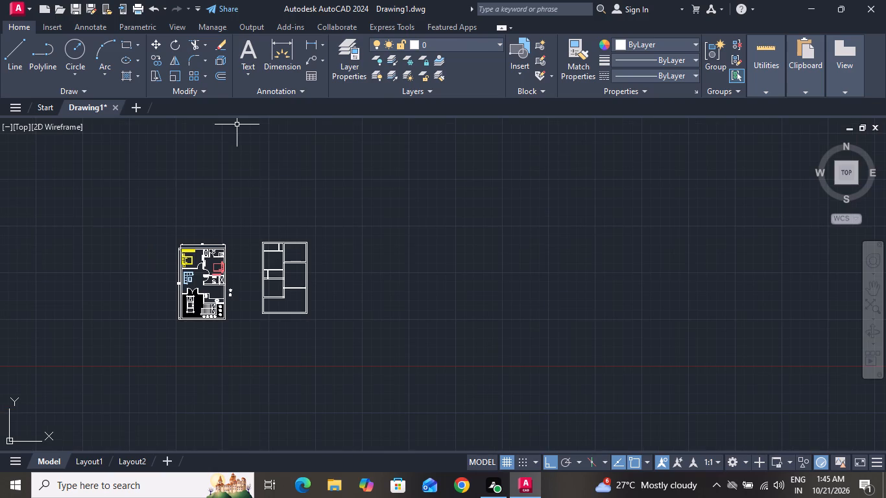
pyautogui.click(197, 40)
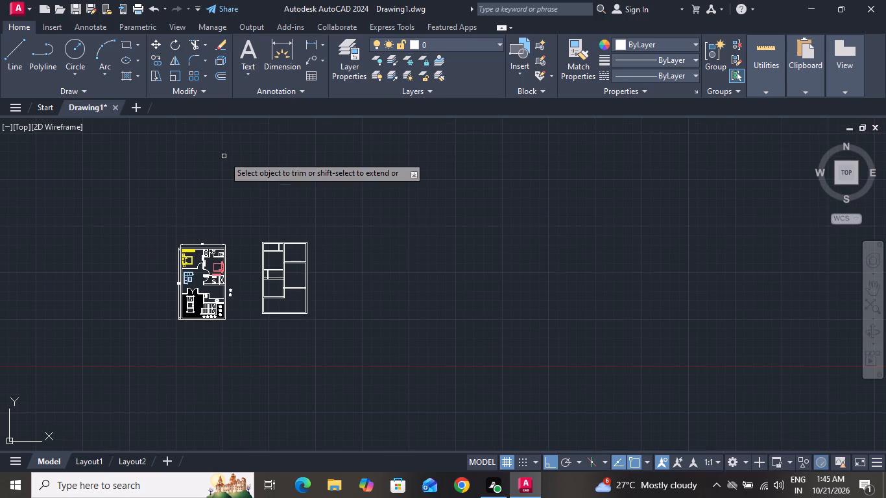
pyautogui.keyDown('ctrl'); pyautogui.scroll(5, 267, 246); pyautogui.keyUp('ctrl')
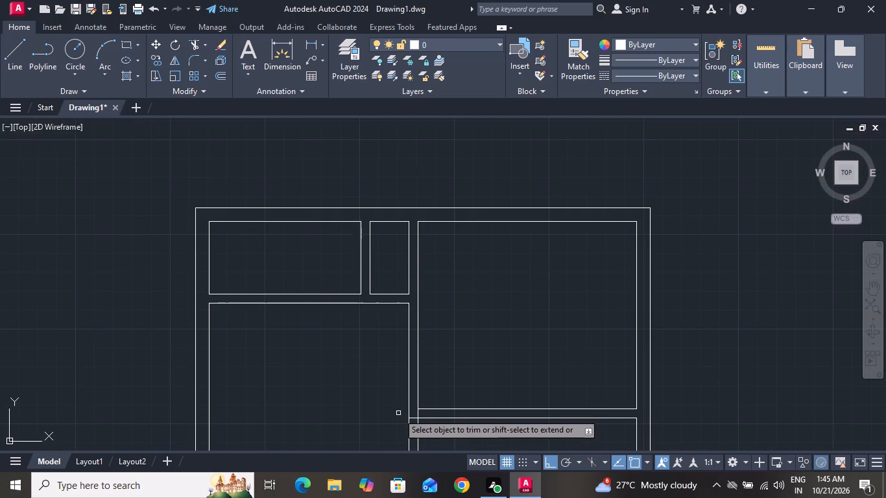
pyautogui.moveTo(412, 418); pyautogui.dragTo(420, 414)
pyautogui.click(420, 414)
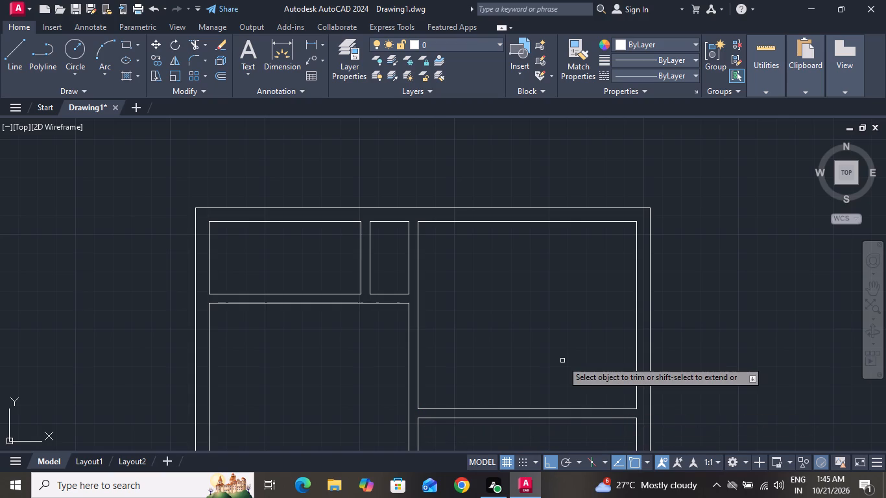
# Trim the second western east-west partition's openings where it meets the central partition and the short north-south partition's north end.
pyautogui.keyDown('ctrl'); pyautogui.scroll(-1, 562, 361); pyautogui.keyUp('ctrl')
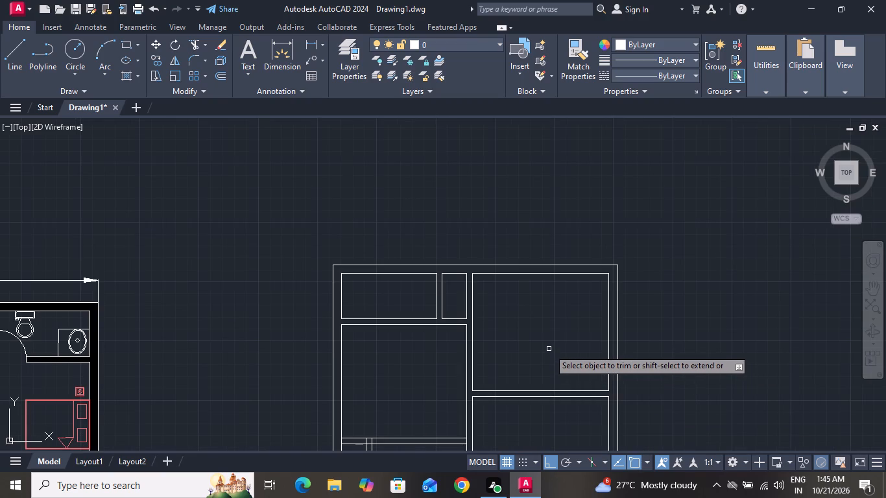
pyautogui.keyDown('ctrl'); pyautogui.scroll(-1, 549, 349); pyautogui.keyUp('ctrl')
pyautogui.keyDown('ctrl'); pyautogui.scroll(3, 498, 411); pyautogui.keyUp('ctrl')
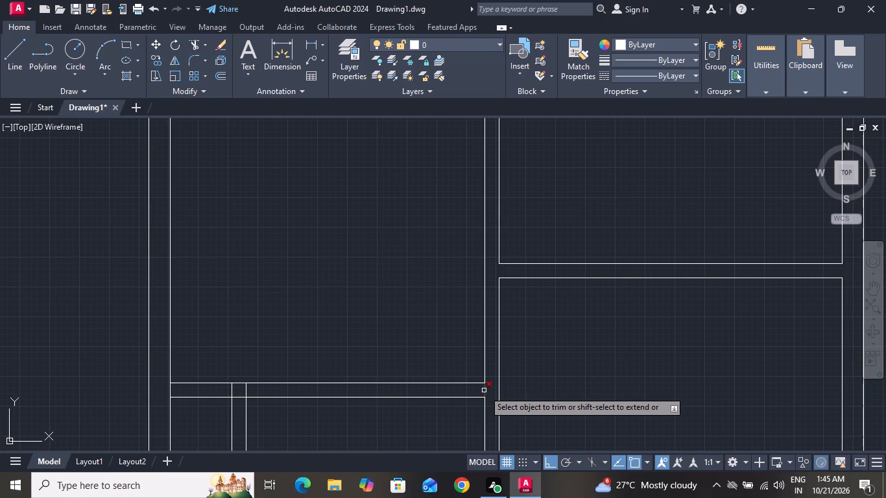
pyautogui.click(484, 390)
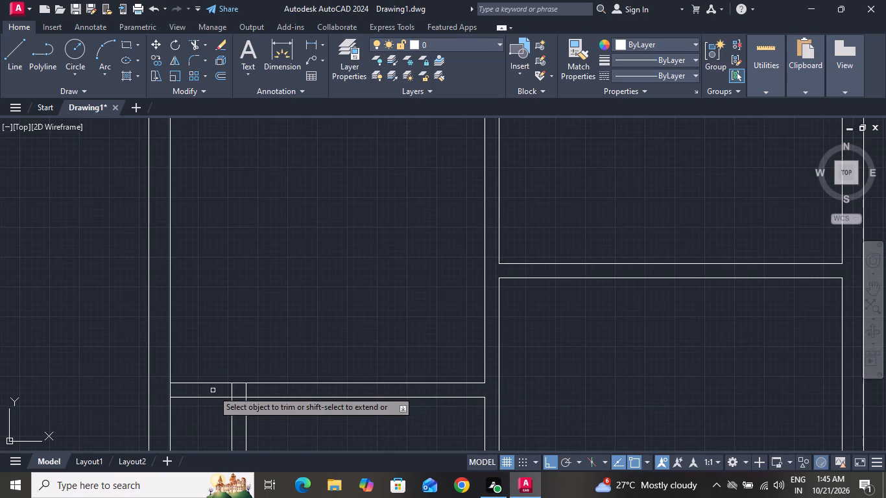
pyautogui.moveTo(228, 392); pyautogui.dragTo(257, 390)
pyautogui.moveTo(257, 390); pyautogui.dragTo(240, 401)
pyautogui.click(240, 401)
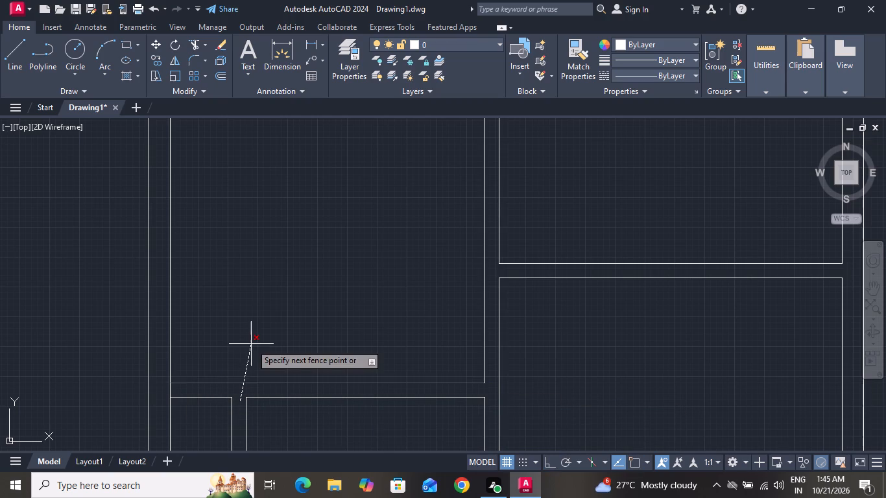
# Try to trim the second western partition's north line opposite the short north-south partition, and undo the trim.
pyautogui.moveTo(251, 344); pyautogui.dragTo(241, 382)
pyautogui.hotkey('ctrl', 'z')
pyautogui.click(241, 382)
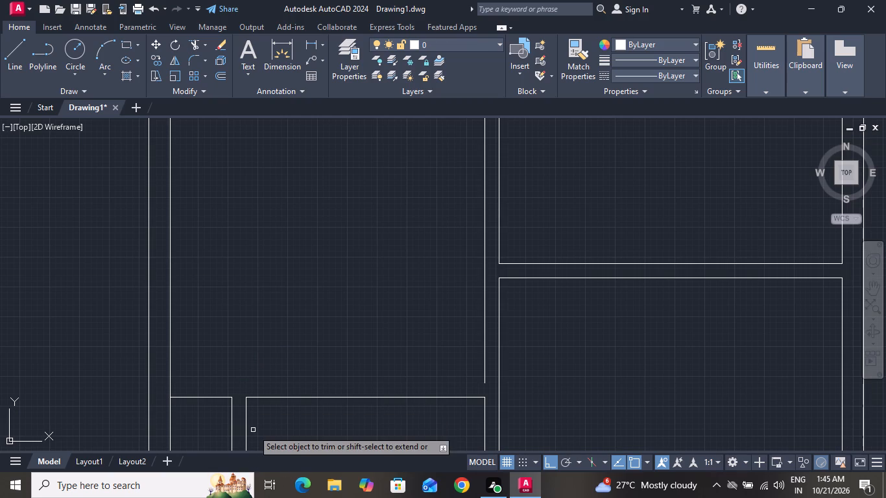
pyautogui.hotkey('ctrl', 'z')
# Trim the crossing lines where the short north-south partition's south end meets the third western east-west partition.
pyautogui.keyDown('ctrl'); pyautogui.scroll(-6, 253, 430); pyautogui.keyUp('ctrl')
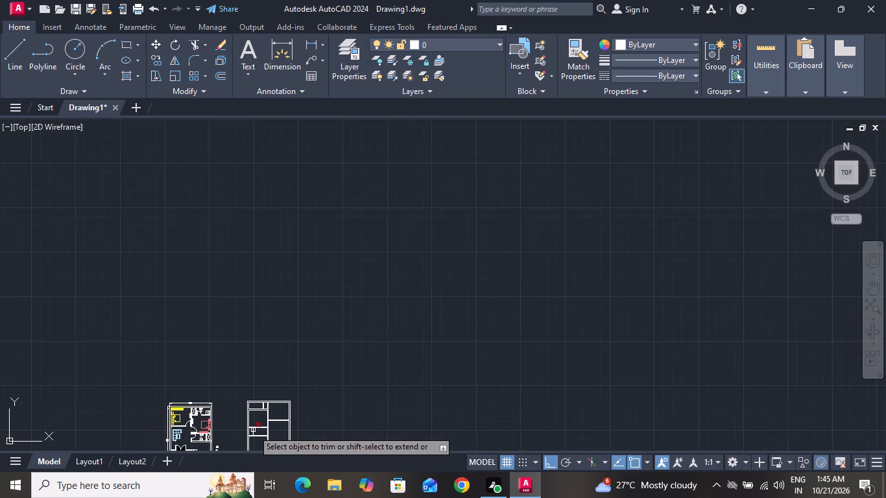
pyautogui.keyDown('ctrl'); pyautogui.scroll(5, 254, 453); pyautogui.keyUp('ctrl')
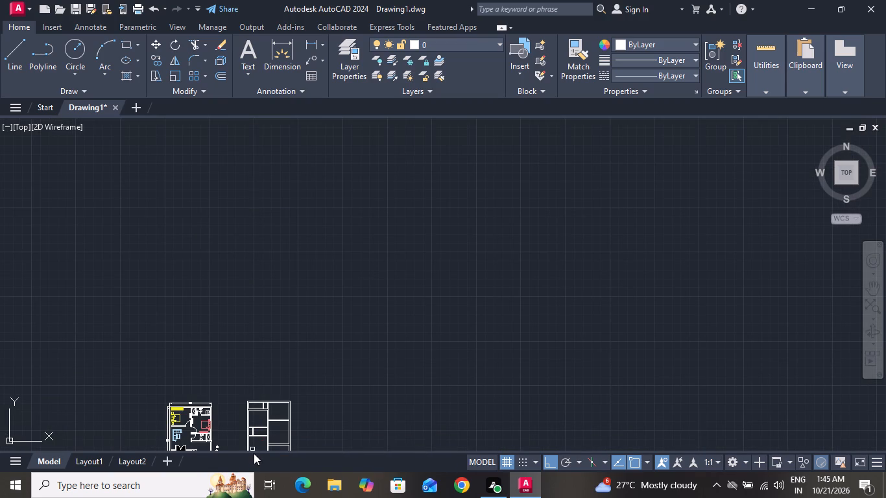
pyautogui.keyDown('ctrl'); pyautogui.scroll(7, 254, 453); pyautogui.keyUp('ctrl')
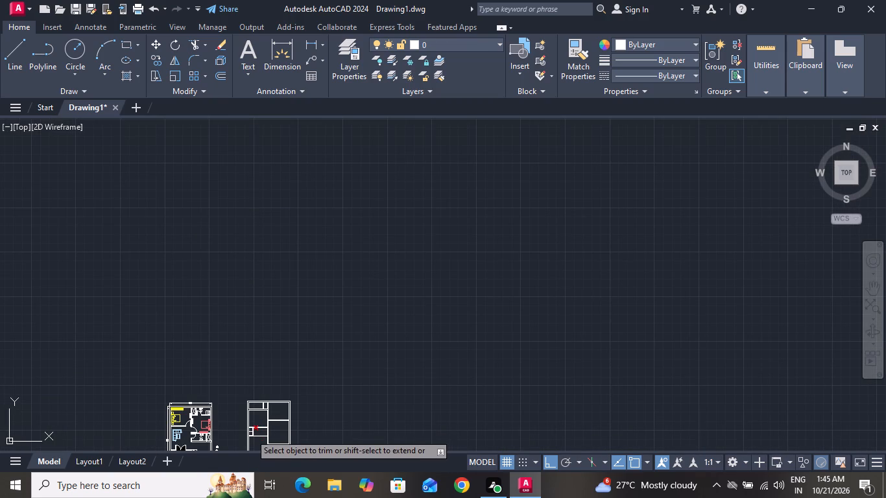
pyautogui.keyDown('ctrl'); pyautogui.scroll(6, 252, 445); pyautogui.keyUp('ctrl')
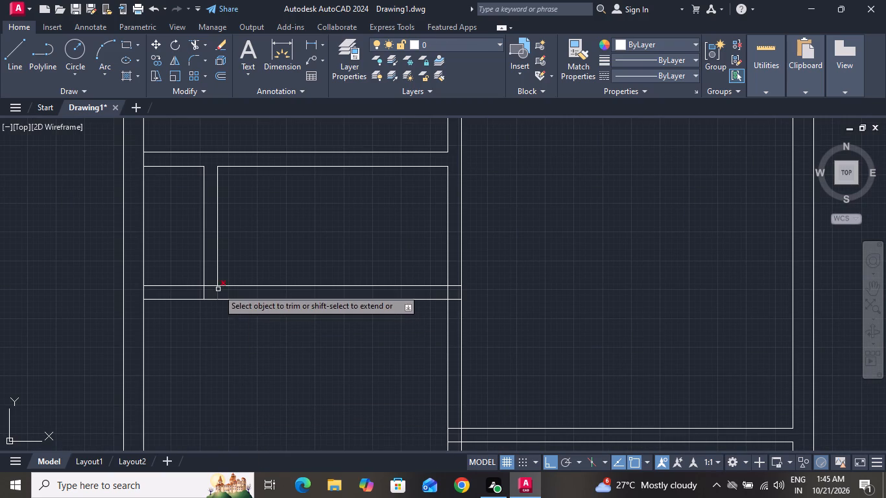
pyautogui.click(214, 285)
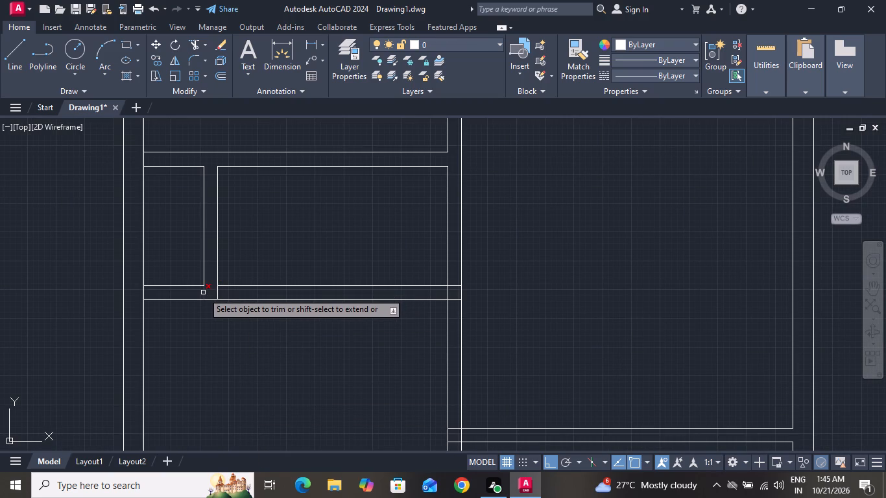
pyautogui.moveTo(203, 292); pyautogui.dragTo(219, 293)
pyautogui.click(219, 293)
pyautogui.click(215, 293)
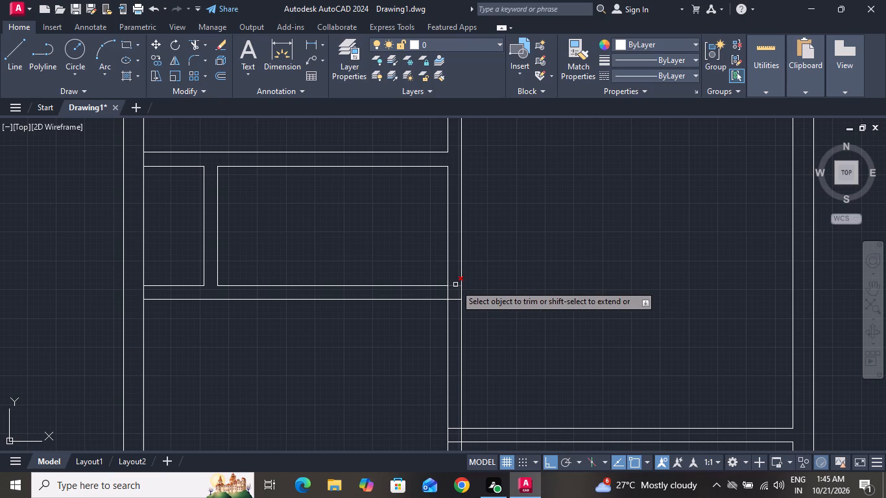
# Trim the crossing lines where the third western east-west partition meets the central north-south partition.
pyautogui.moveTo(453, 301); pyautogui.dragTo(452, 296)
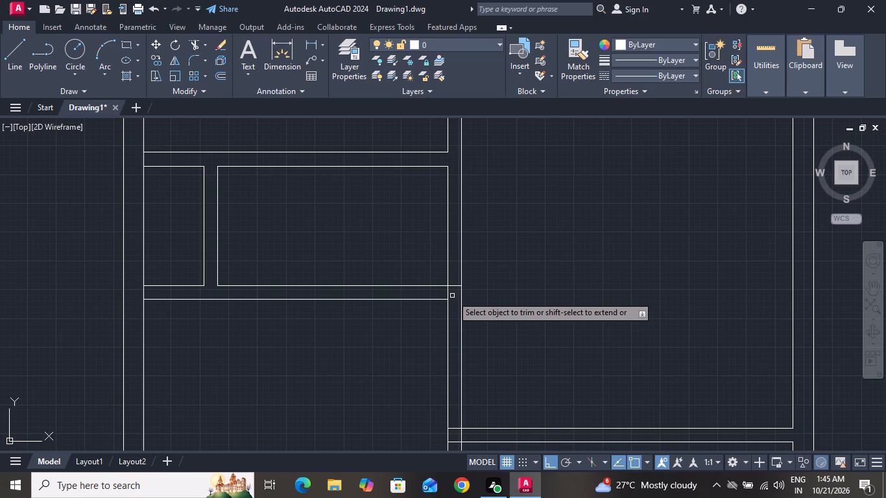
pyautogui.moveTo(452, 296); pyautogui.dragTo(448, 293)
pyautogui.click(448, 293)
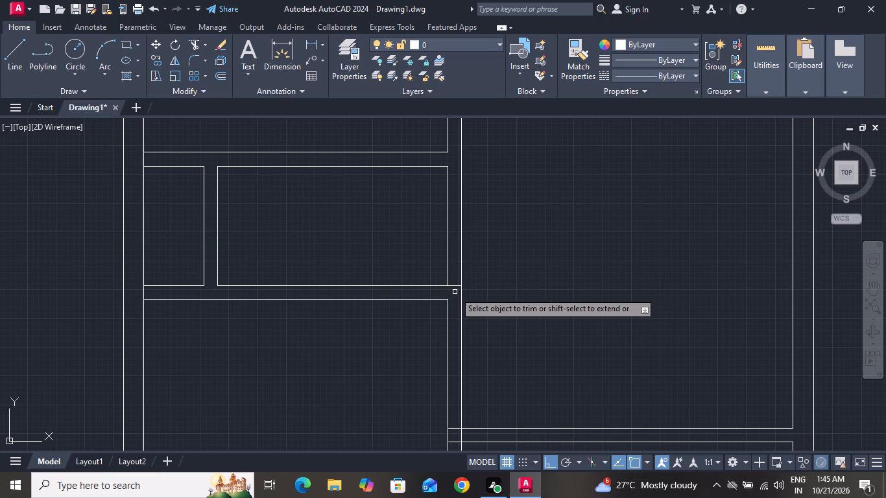
pyautogui.click(454, 286)
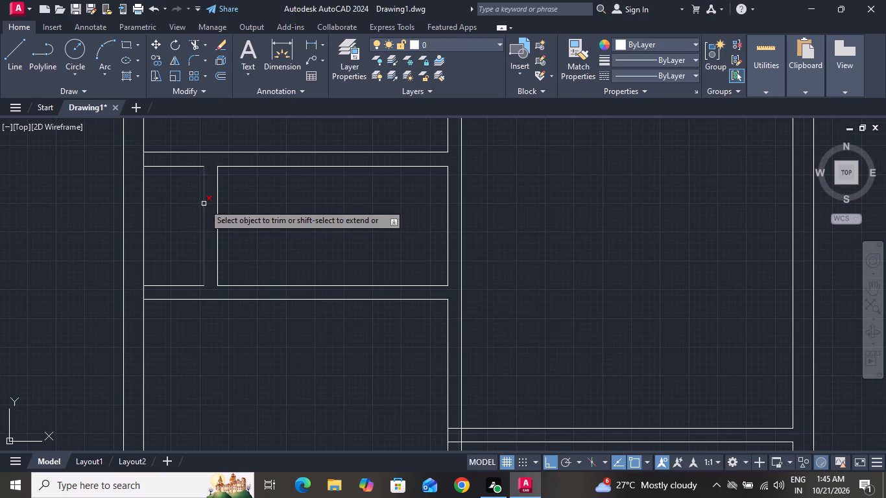
# Trim the west outer wall's inner line across the ends of the second and third western east-west partitions.
pyautogui.click(143, 158)
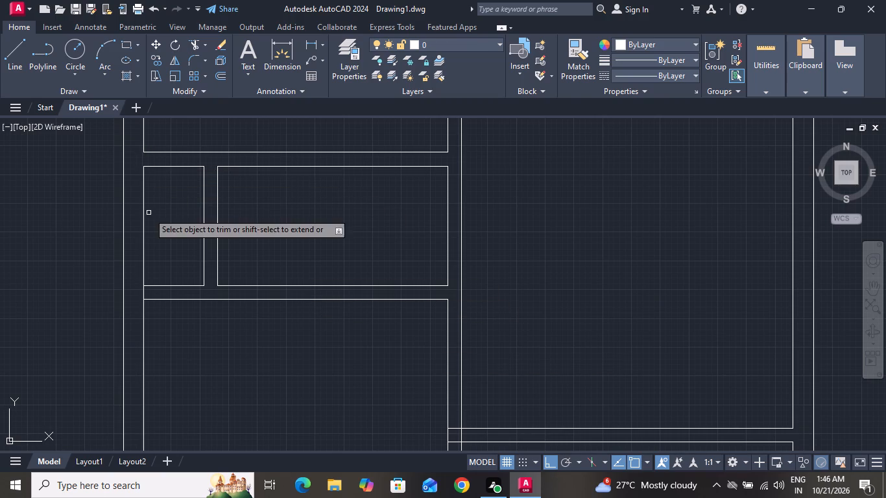
pyautogui.click(143, 294)
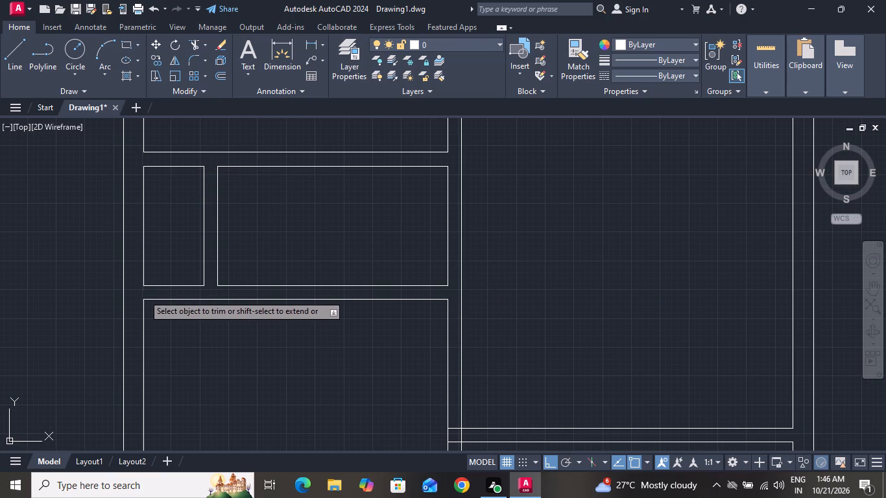
# Trim the crossing lines where the southern eastern partition meets the central north-south partition.
pyautogui.keyDown('ctrl'); pyautogui.scroll(-3, 252, 331); pyautogui.keyUp('ctrl')
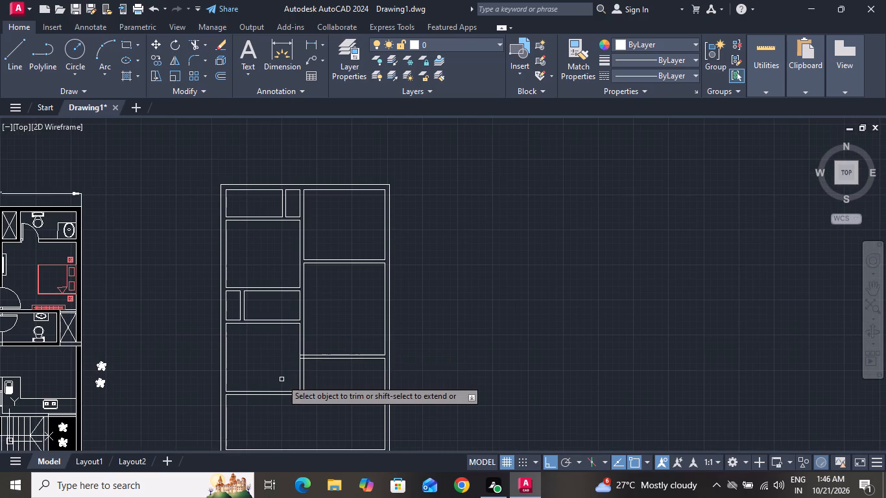
pyautogui.keyDown('ctrl'); pyautogui.scroll(5, 307, 362); pyautogui.keyUp('ctrl')
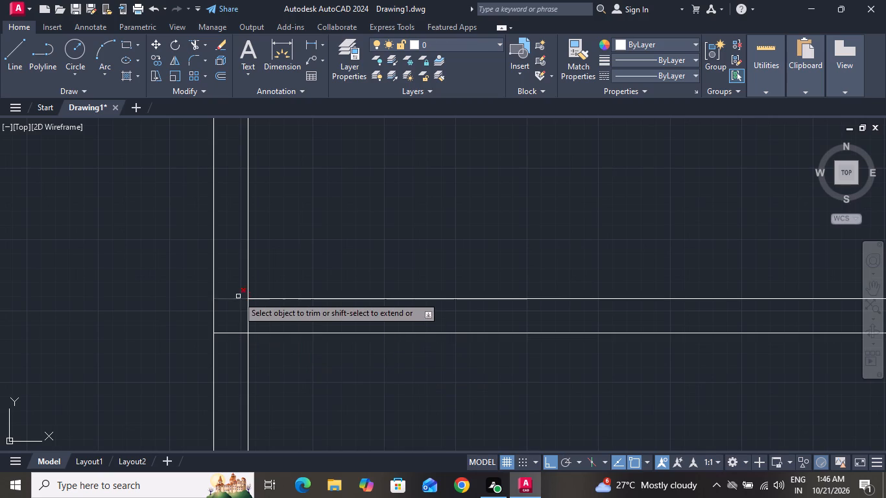
pyautogui.click(232, 291)
pyautogui.click(226, 344)
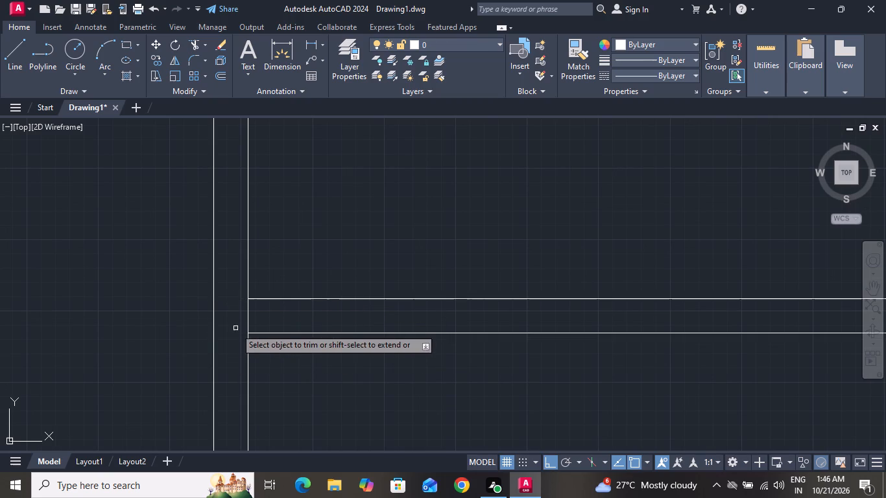
pyautogui.moveTo(241, 323); pyautogui.dragTo(260, 320)
pyautogui.click(260, 320)
pyautogui.doubleClick(260, 320)
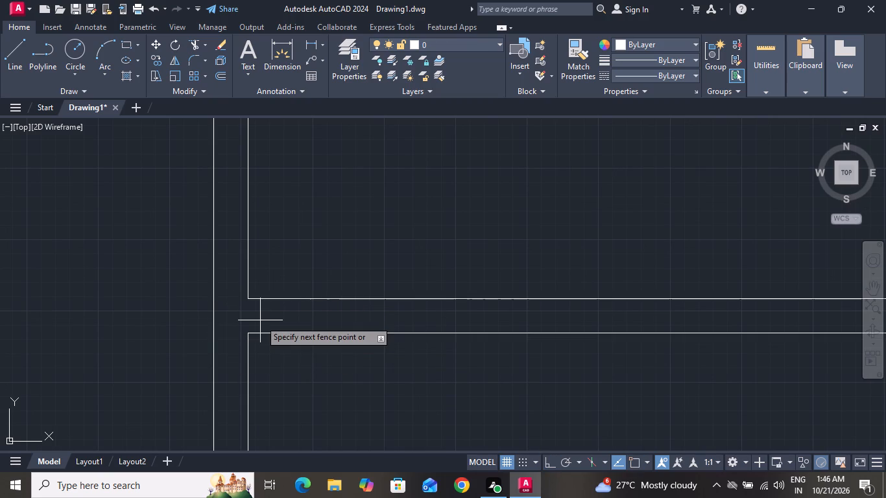
pyautogui.click(260, 320)
pyautogui.click(222, 322)
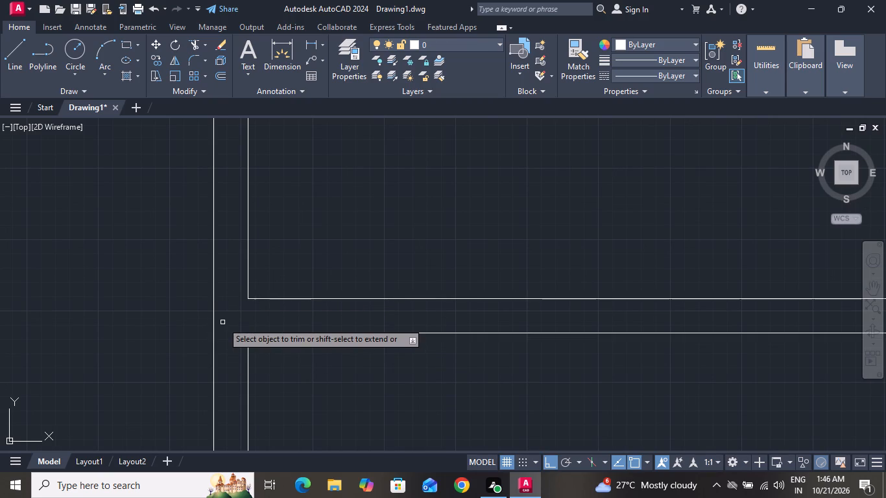
# Trim the overlapping inner lines at the corner of the central partition and the southernmost western partition, and end trimming.
pyautogui.keyDown('ctrl'); pyautogui.scroll(-4, 222, 322); pyautogui.keyUp('ctrl')
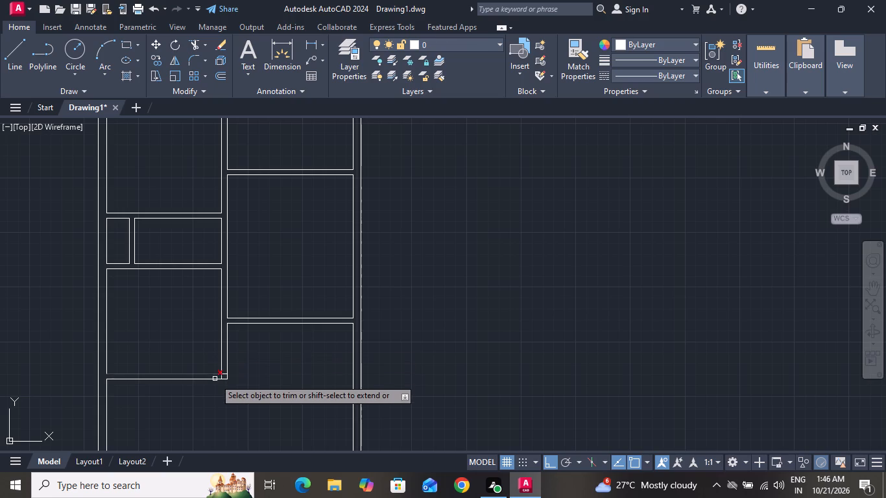
pyautogui.keyDown('ctrl'); pyautogui.scroll(4, 215, 379); pyautogui.keyUp('ctrl')
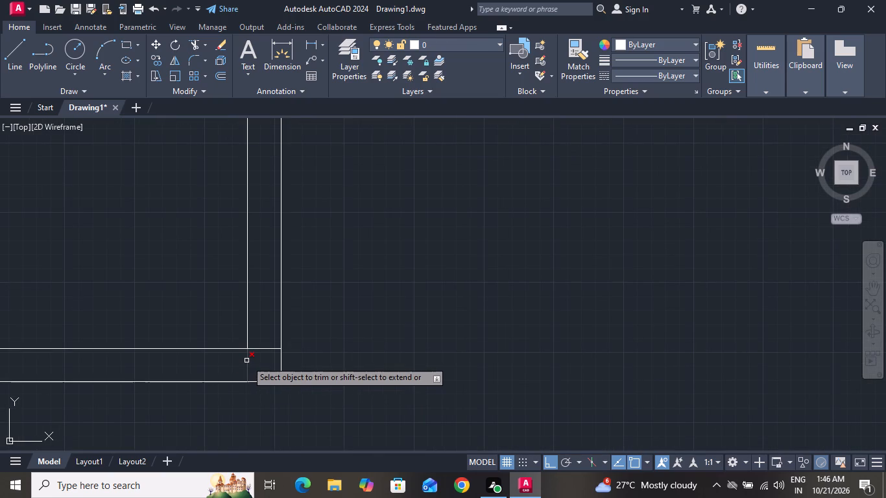
pyautogui.moveTo(246, 361); pyautogui.dragTo(256, 349)
pyautogui.doubleClick(256, 349)
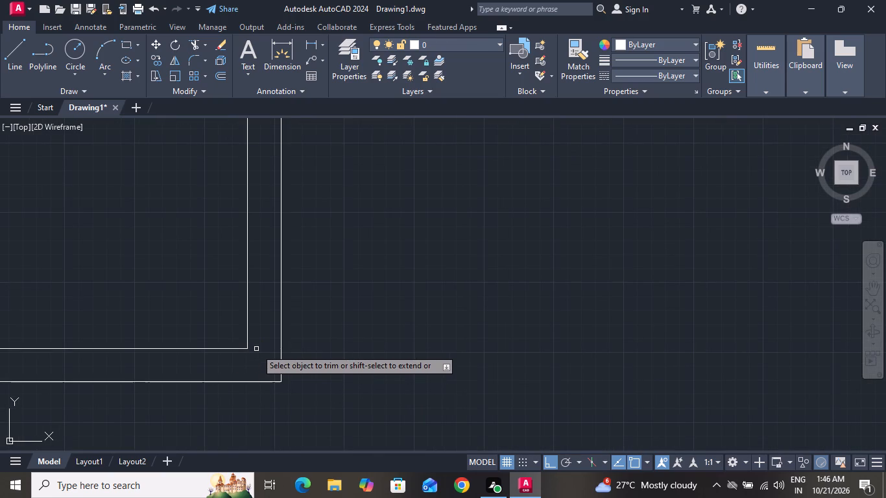
pyautogui.keyDown('ctrl'); pyautogui.scroll(-3, 172, 349); pyautogui.keyUp('ctrl')
pyautogui.keyDown('ctrl'); pyautogui.scroll(2, 172, 349); pyautogui.keyUp('ctrl')
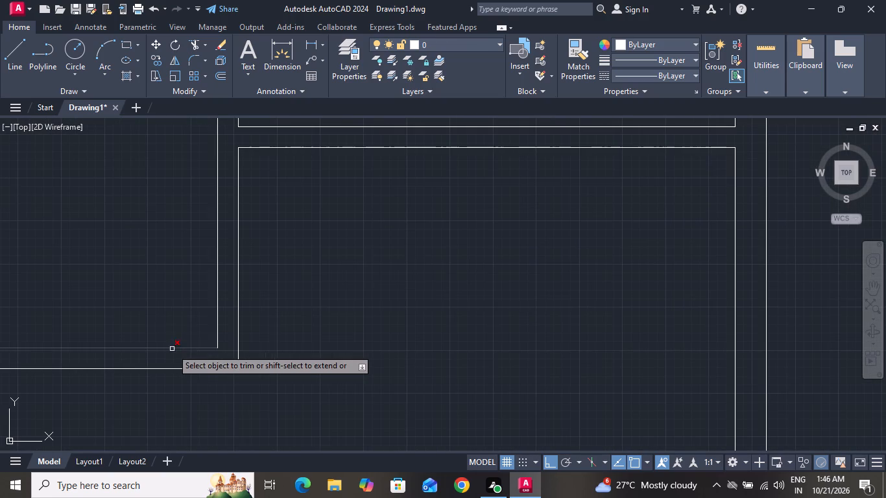
pyautogui.keyDown('ctrl'); pyautogui.scroll(-2, 178, 292); pyautogui.keyUp('ctrl')
pyautogui.keyDown('ctrl'); pyautogui.scroll(1, 178, 292); pyautogui.keyUp('ctrl')
pyautogui.keyDown('ctrl'); pyautogui.scroll(-2, 178, 292); pyautogui.keyUp('ctrl')
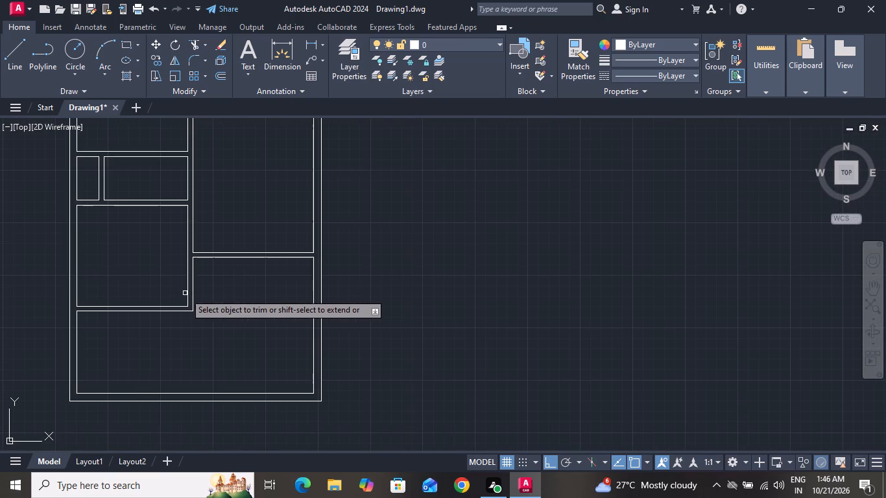
pyautogui.rightClick(277, 357)
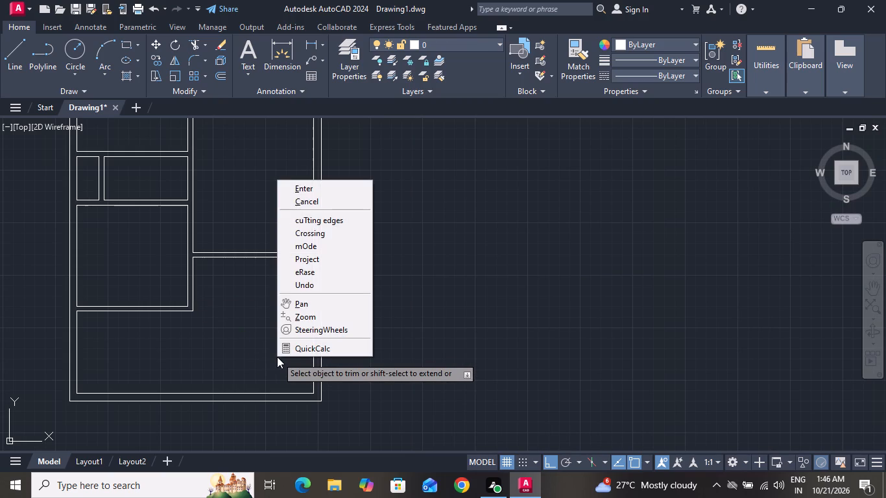
pyautogui.click(308, 200)
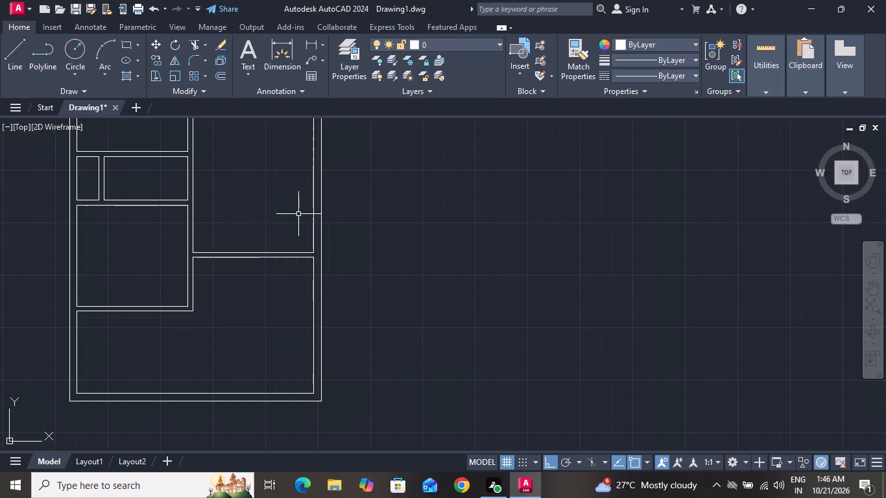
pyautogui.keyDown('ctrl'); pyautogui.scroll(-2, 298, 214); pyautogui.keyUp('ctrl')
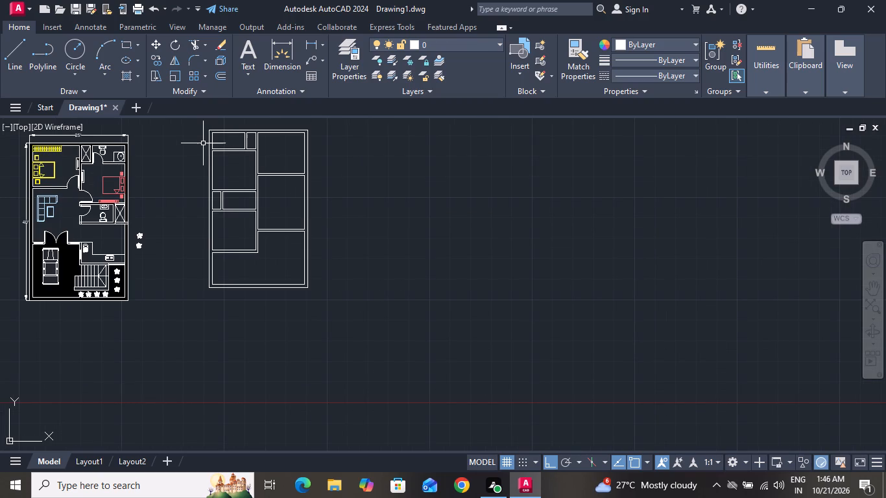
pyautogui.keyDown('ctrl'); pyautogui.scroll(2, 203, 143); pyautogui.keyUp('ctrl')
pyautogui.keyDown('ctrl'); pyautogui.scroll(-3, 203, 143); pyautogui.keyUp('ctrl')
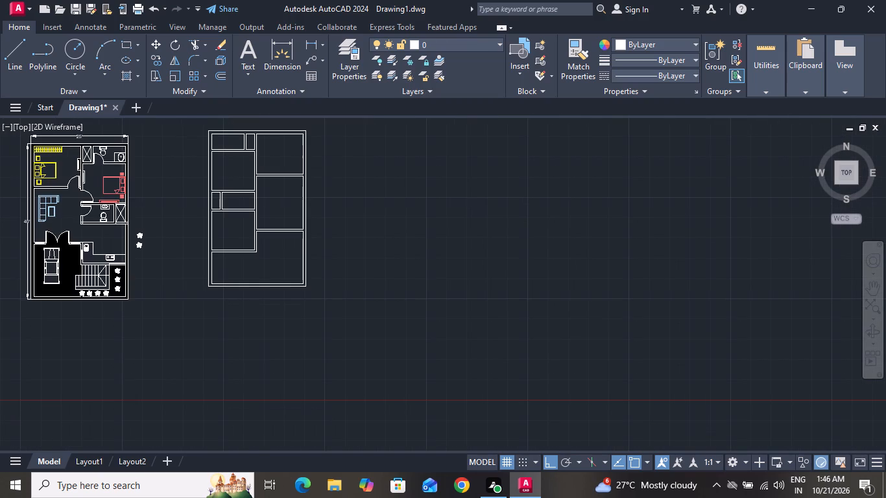
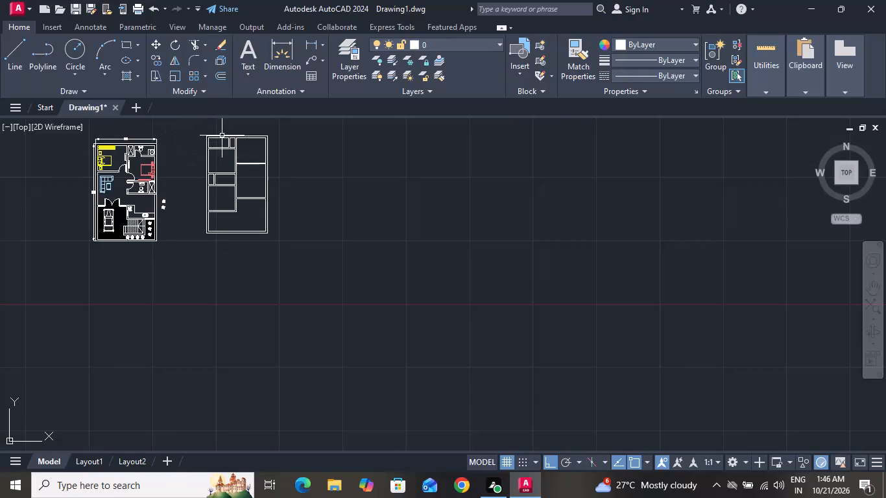
# Draw a 6" vertical line across the wall thickness at the lower-right corner of the upper-left room in the new plan.
pyautogui.keyDown('ctrl'); pyautogui.scroll(6, 222, 136); pyautogui.keyUp('ctrl')
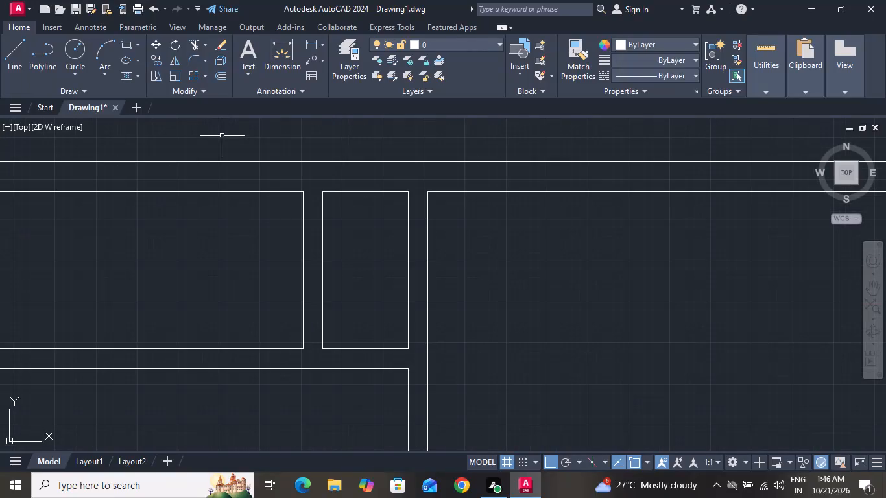
pyautogui.click(14, 49)
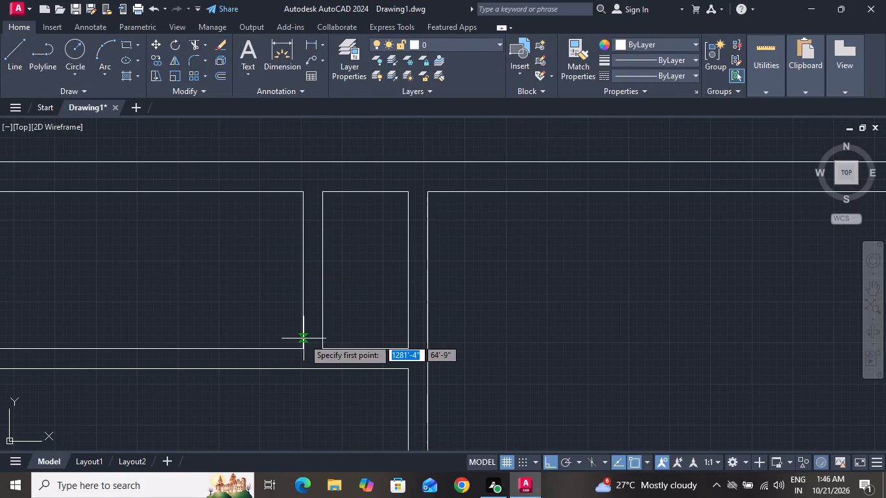
pyautogui.moveTo(303, 350); pyautogui.dragTo(303, 365)
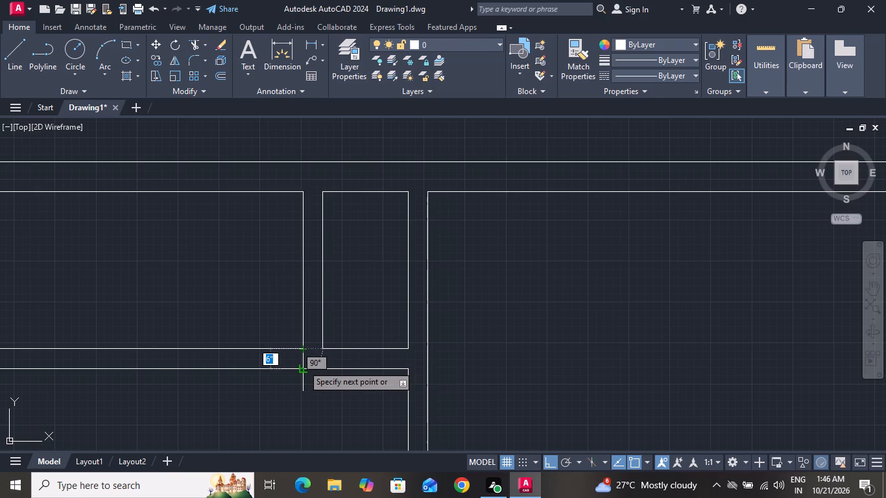
pyautogui.moveTo(303, 365); pyautogui.dragTo(302, 368)
pyautogui.click(302, 368)
pyautogui.rightClick(302, 368)
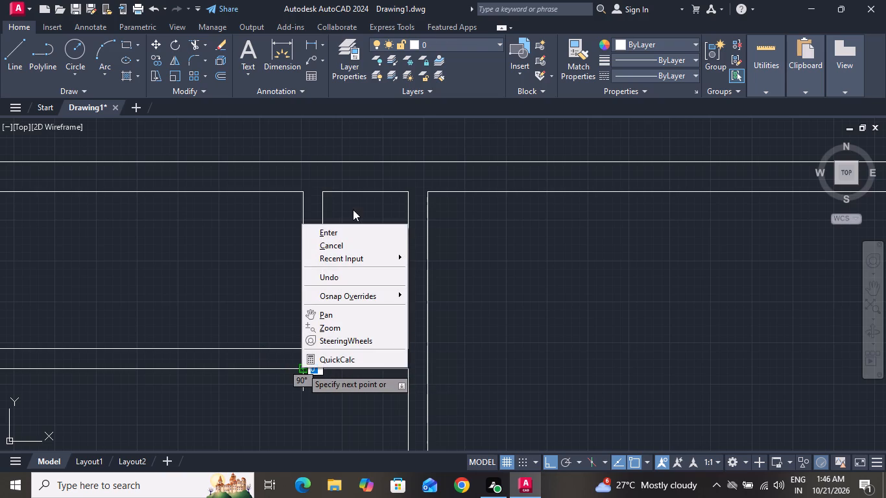
pyautogui.click(344, 237)
# Offset the short line across the wall 3" to the left to mark the first door jamb.
pyautogui.press('o')
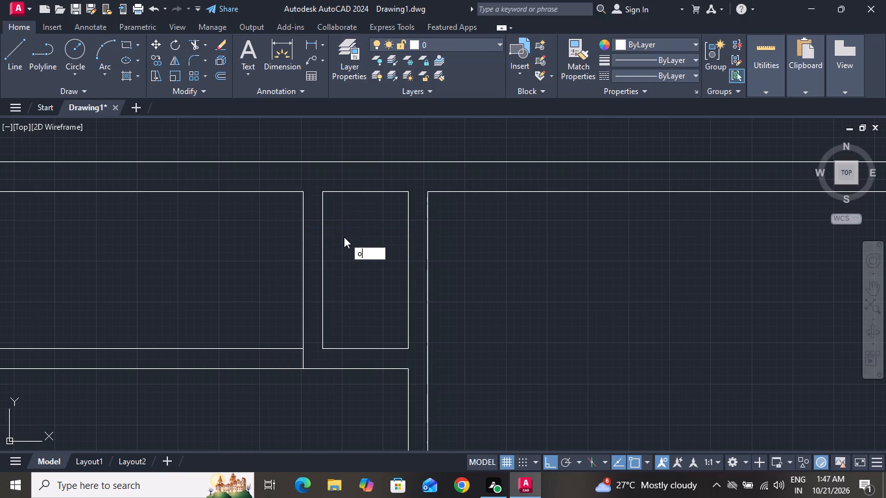
pyautogui.press('space')
pyautogui.write('3')
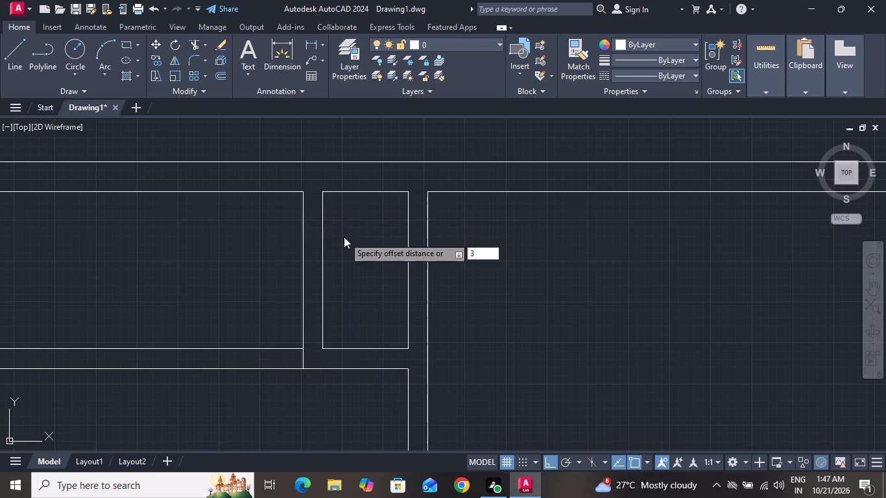
pyautogui.hotkey('shift', '"')
pyautogui.press('Return')
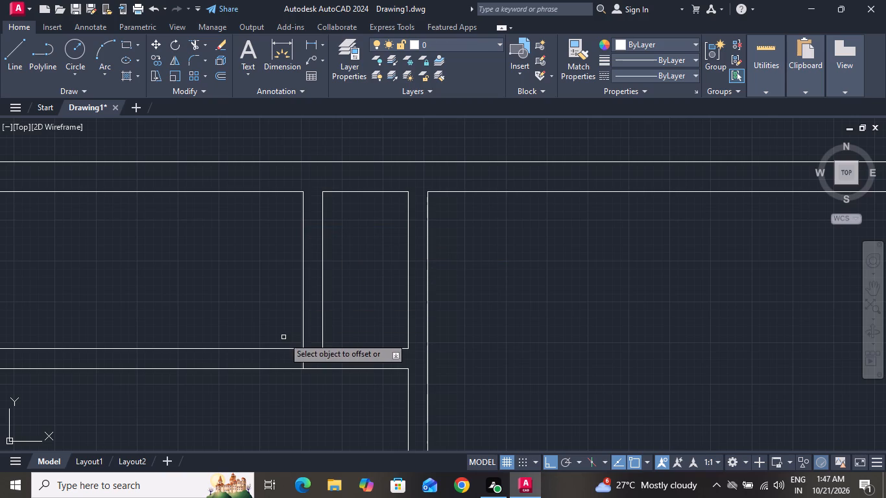
pyautogui.click(302, 356)
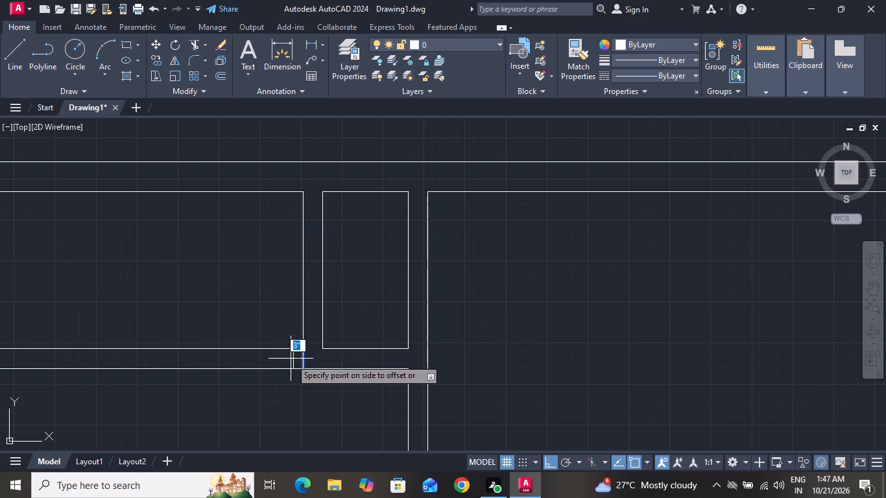
pyautogui.click(291, 359)
pyautogui.rightClick(291, 359)
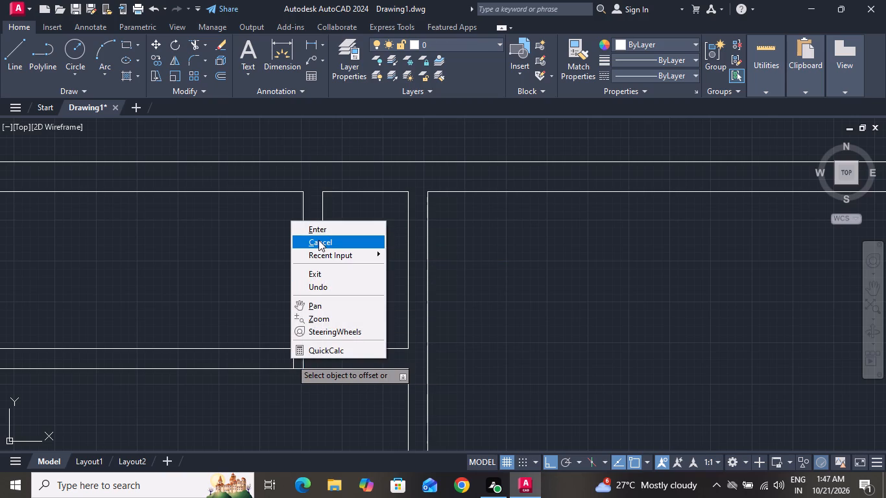
pyautogui.click(318, 240)
# Offset the new jamb line 3' to the left to mark the far side of the door opening.
pyautogui.press('o')
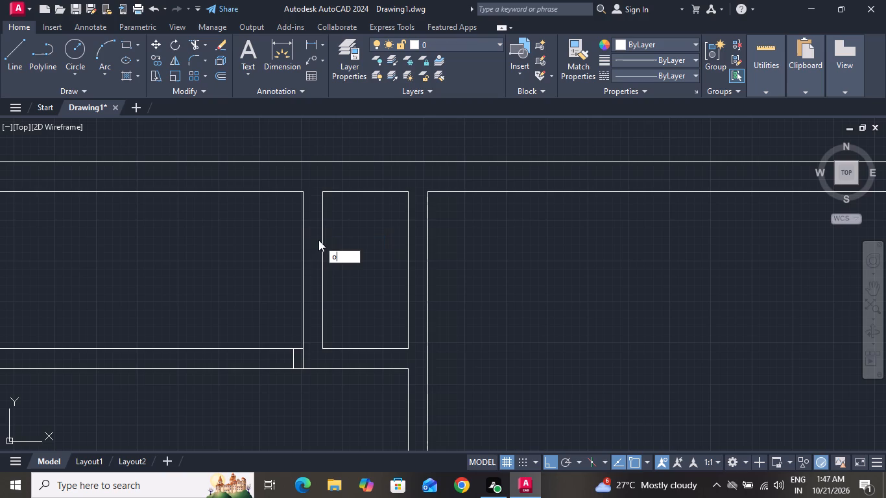
pyautogui.press('space')
pyautogui.write('3')
pyautogui.press("'")
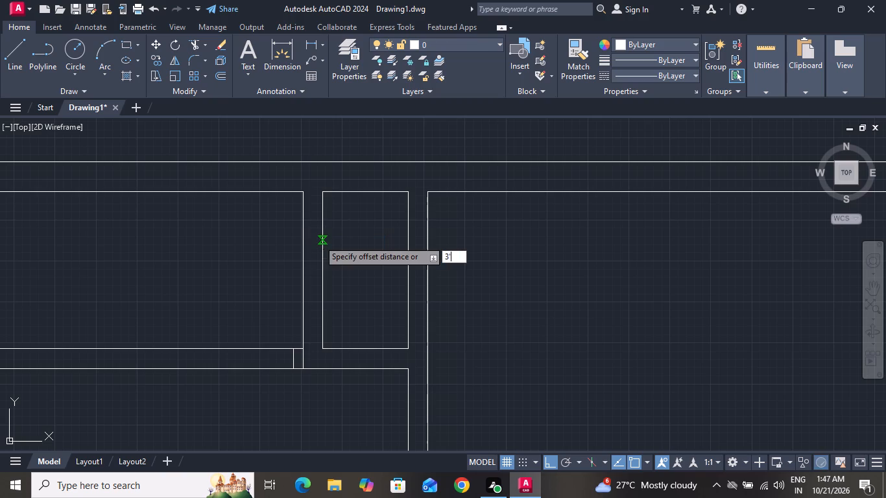
pyautogui.press('Return')
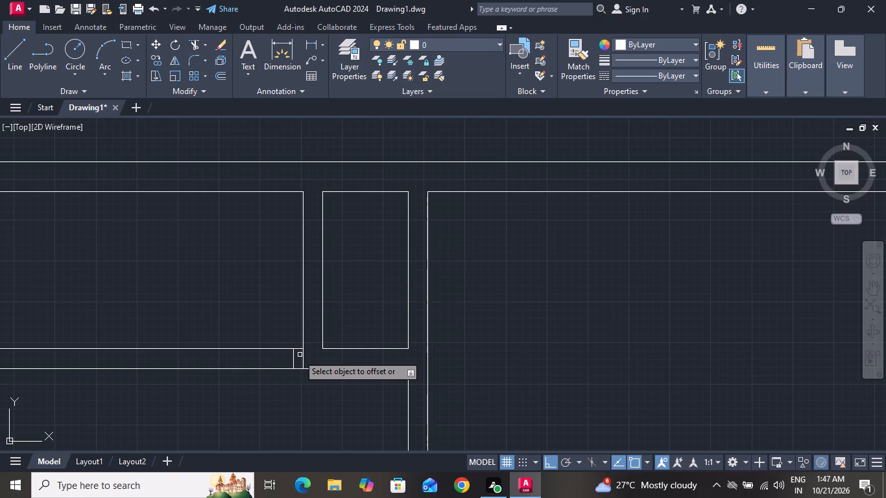
pyautogui.click(292, 355)
pyautogui.click(247, 362)
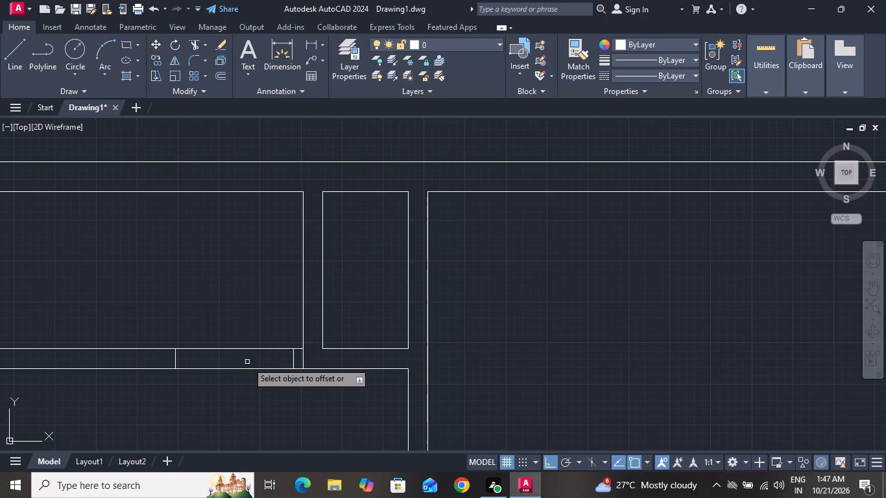
pyautogui.rightClick(247, 362)
pyautogui.click(255, 244)
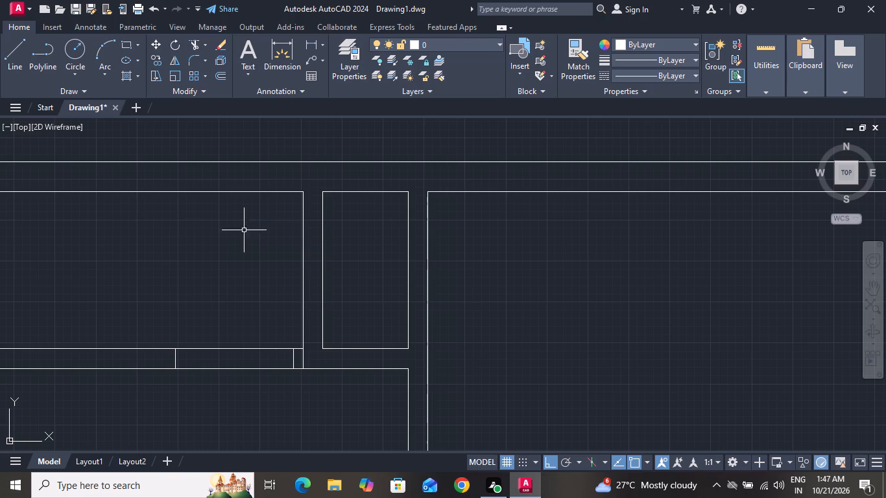
# Draw a 2'6" vertical door-leaf line up into the room from the midpoint of the right jamb.
pyautogui.click(8, 51)
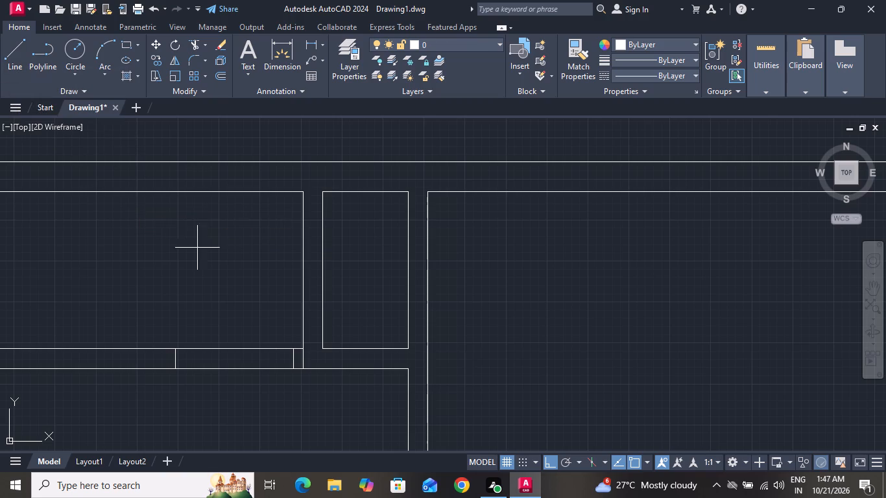
pyautogui.moveTo(294, 356); pyautogui.dragTo(289, 307)
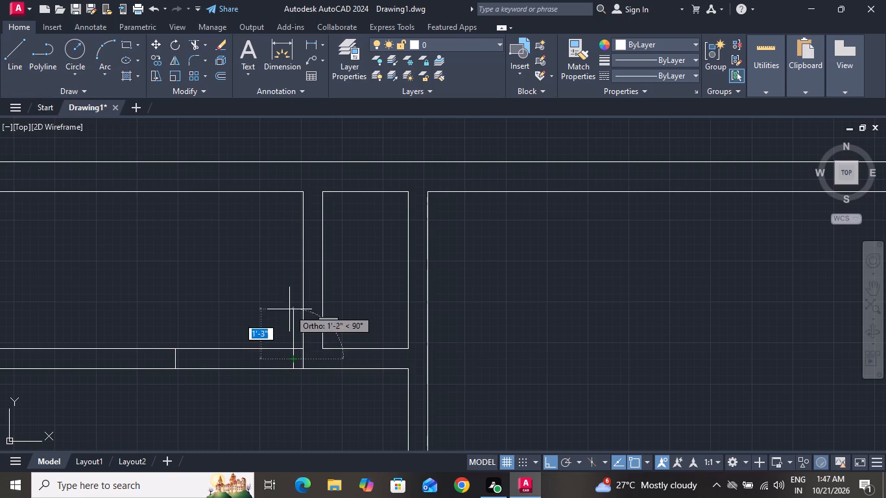
pyautogui.moveTo(289, 307); pyautogui.dragTo(287, 303)
pyautogui.write("2'")
pyautogui.write('6"')
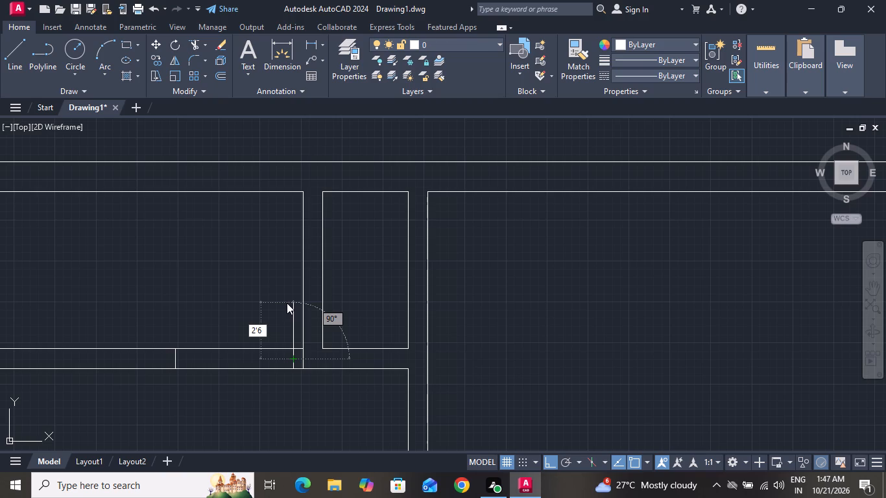
pyautogui.press('Return')
pyautogui.rightClick(287, 303)
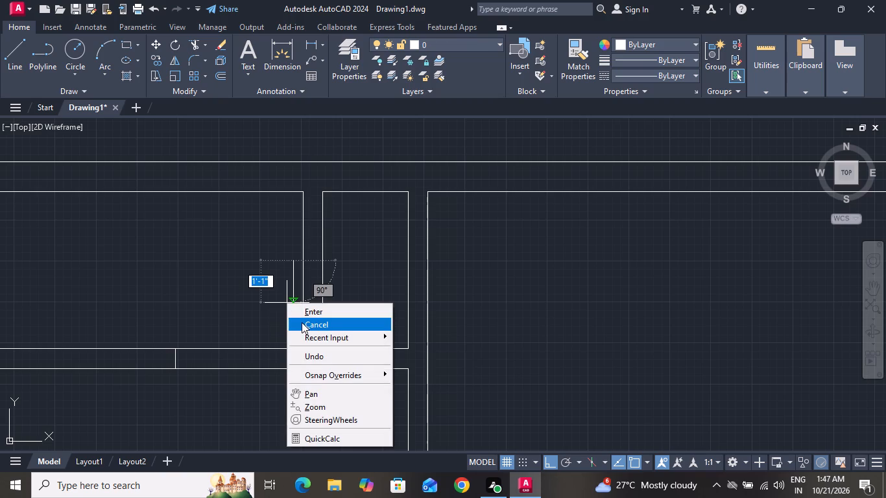
pyautogui.click(302, 323)
# Offset the 2'6" door-leaf line 2" to the left to give the leaf its thickness.
pyautogui.write('o')
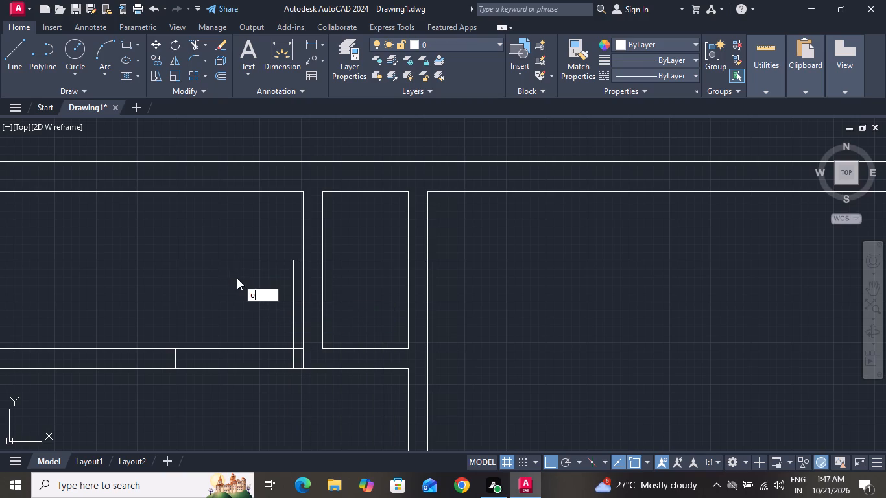
pyautogui.press('space')
pyautogui.press('2')
pyautogui.hotkey('shift', '"')
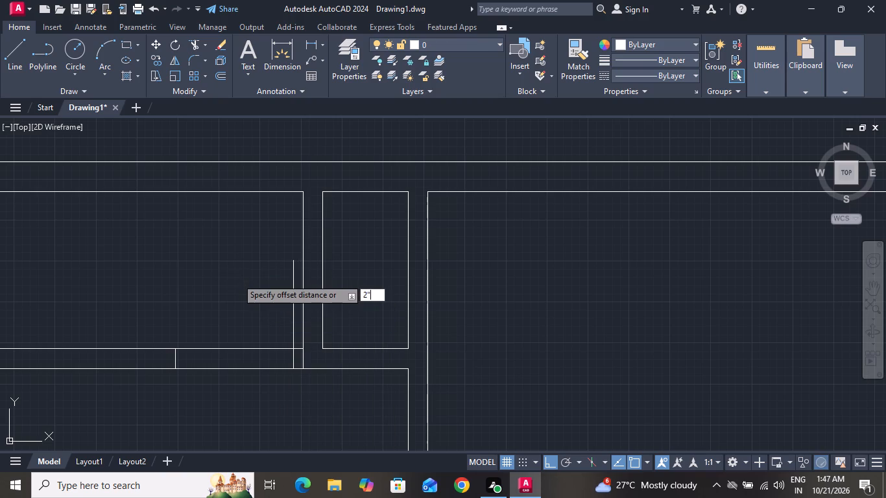
pyautogui.press('Return')
pyautogui.click(293, 292)
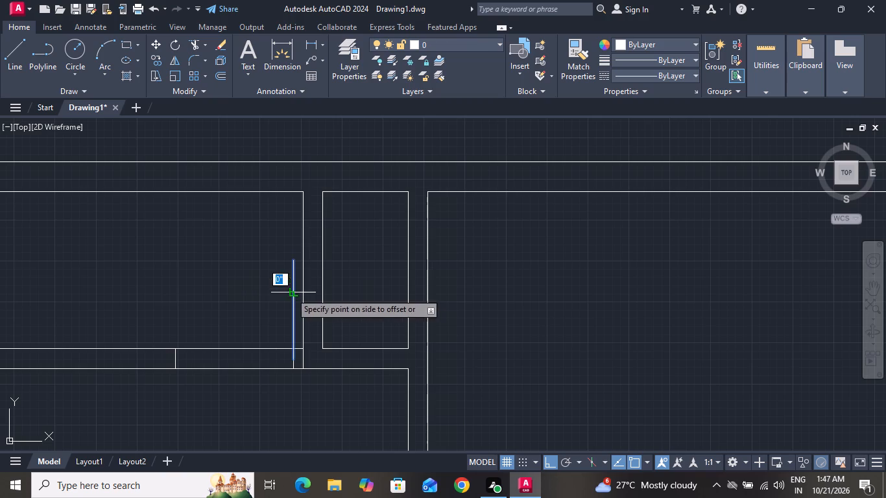
pyautogui.click(270, 294)
pyautogui.rightClick(270, 294)
pyautogui.click(285, 311)
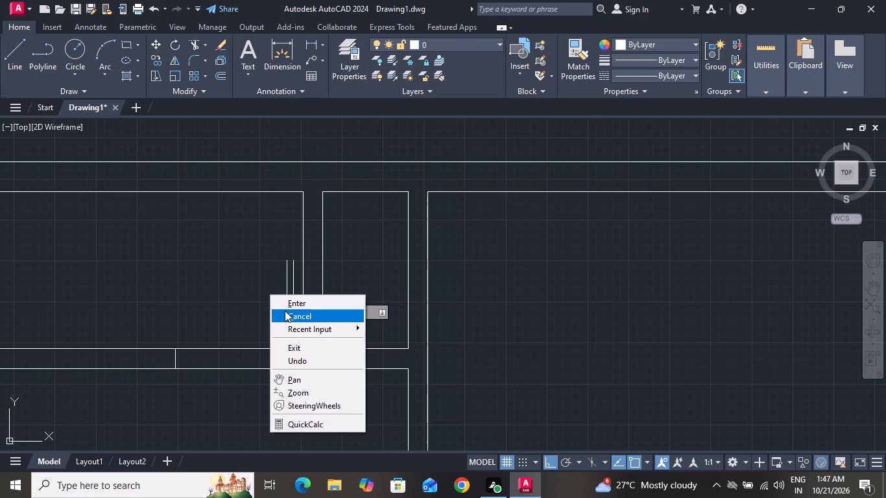
# Draw the door-swing arc from the left jamb's midpoint through the inner leaf line's top end to the outer leaf line's top end.
pyautogui.write('a')
pyautogui.press('space')
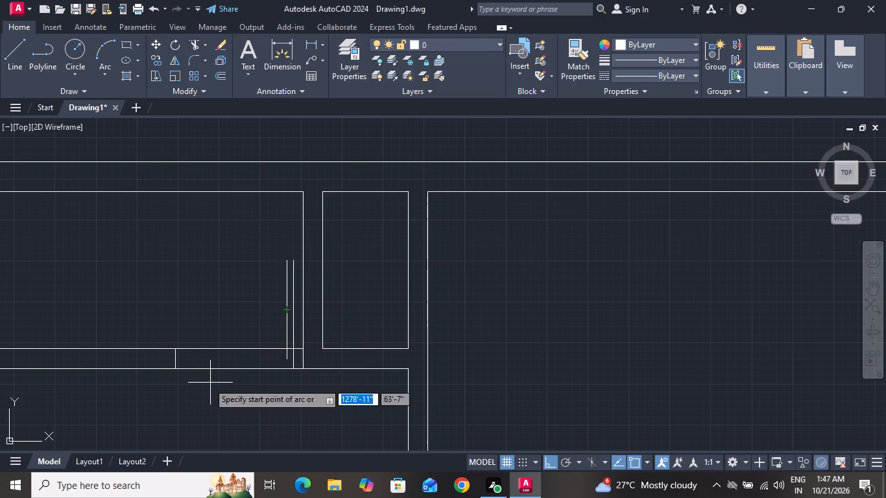
pyautogui.moveTo(175, 360); pyautogui.dragTo(252, 284)
pyautogui.click(284, 261)
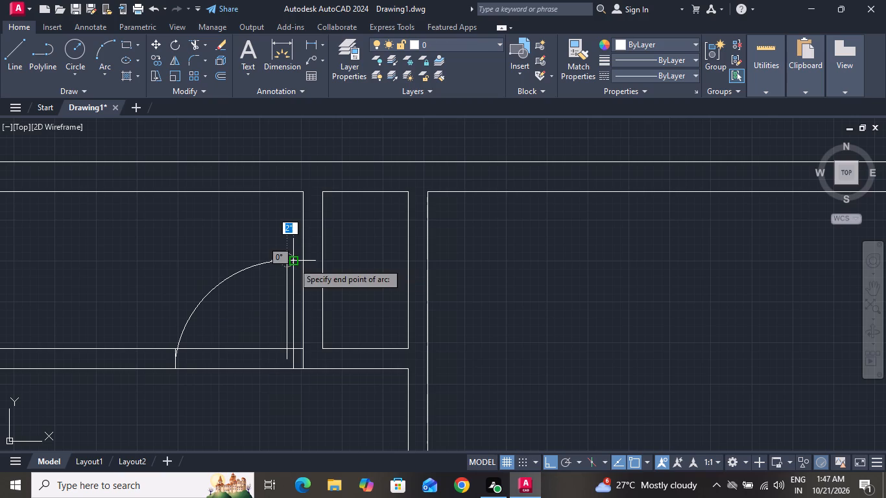
pyautogui.click(294, 263)
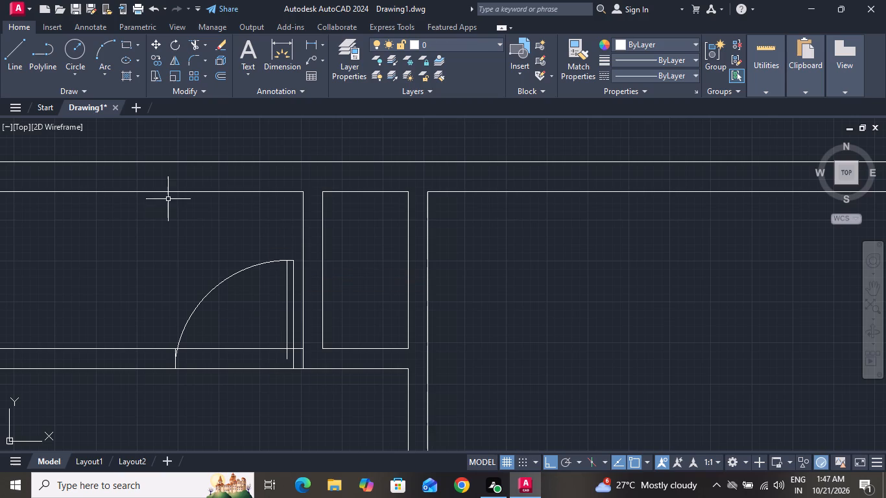
# Draw a 2" line closing the bottom end of the door leaf.
pyautogui.click(8, 41)
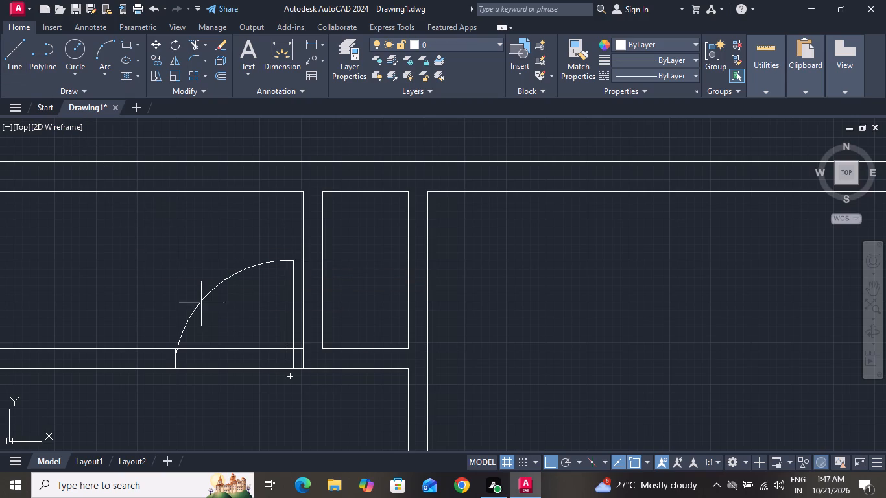
pyautogui.click(289, 362)
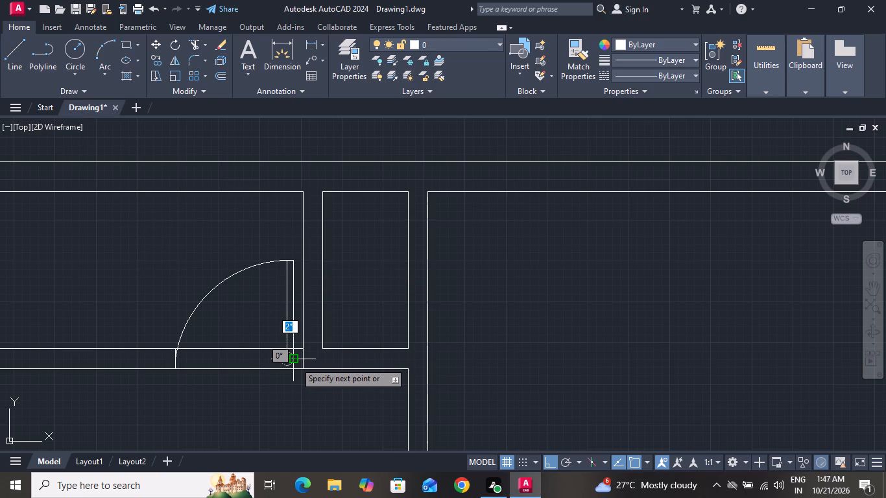
pyautogui.click(295, 362)
pyautogui.rightClick(295, 362)
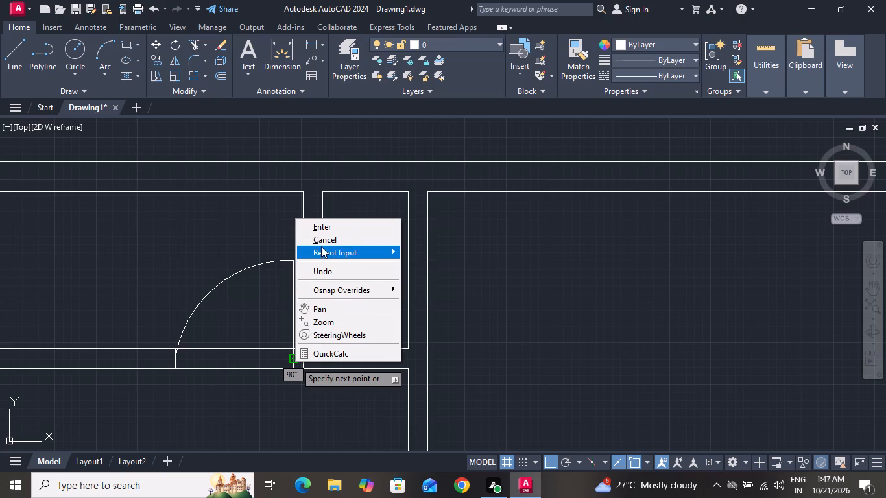
pyautogui.click(320, 240)
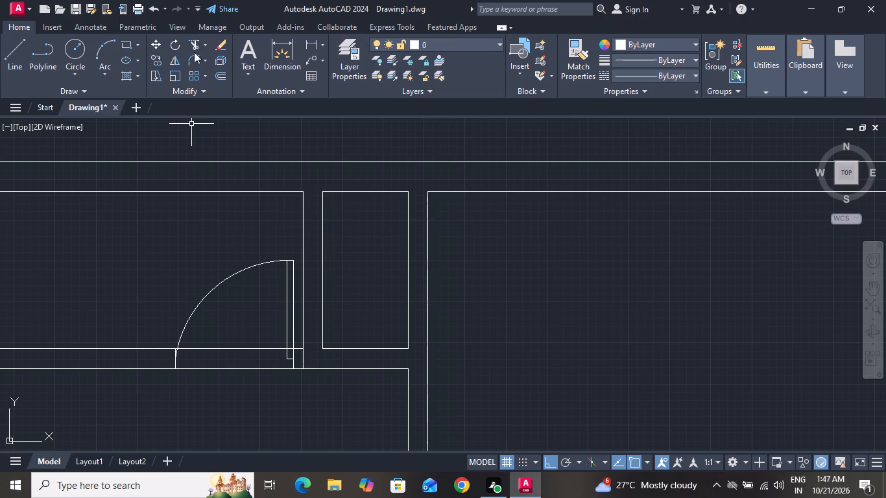
# Trim both wall lines between the jambs to clear the door opening below the upper-left room.
pyautogui.click(196, 41)
pyautogui.click(222, 349)
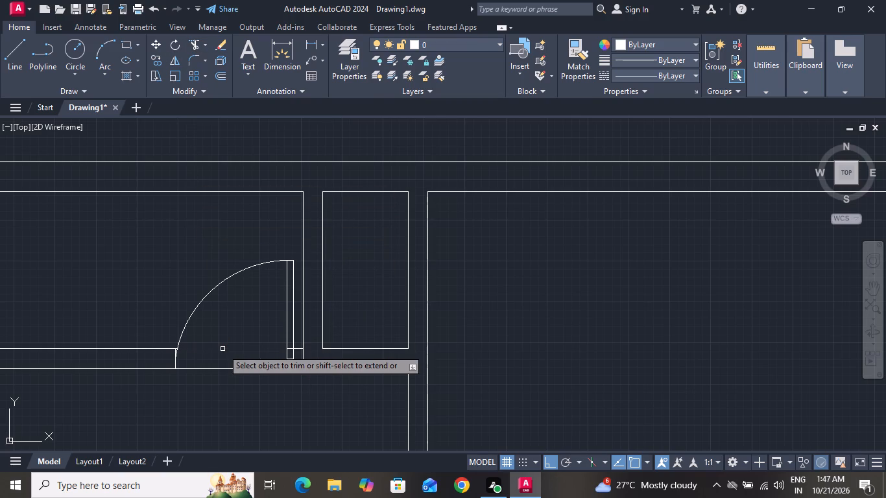
pyautogui.click(225, 371)
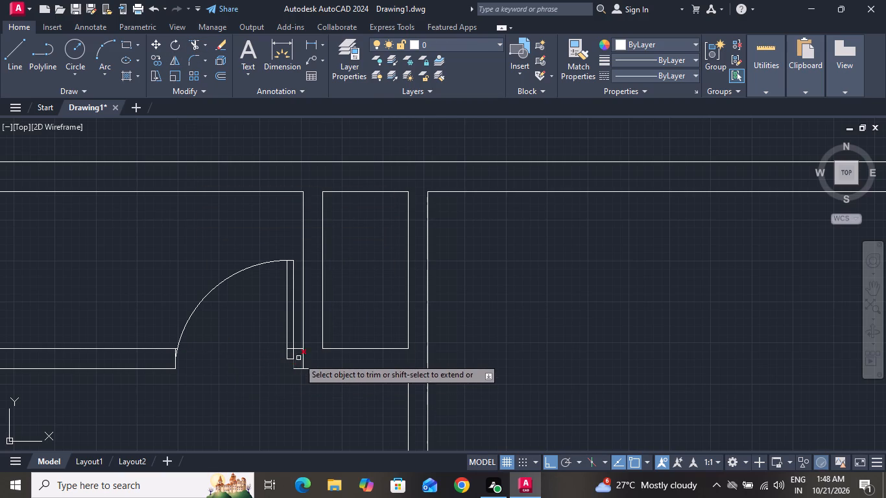
pyautogui.click(293, 353)
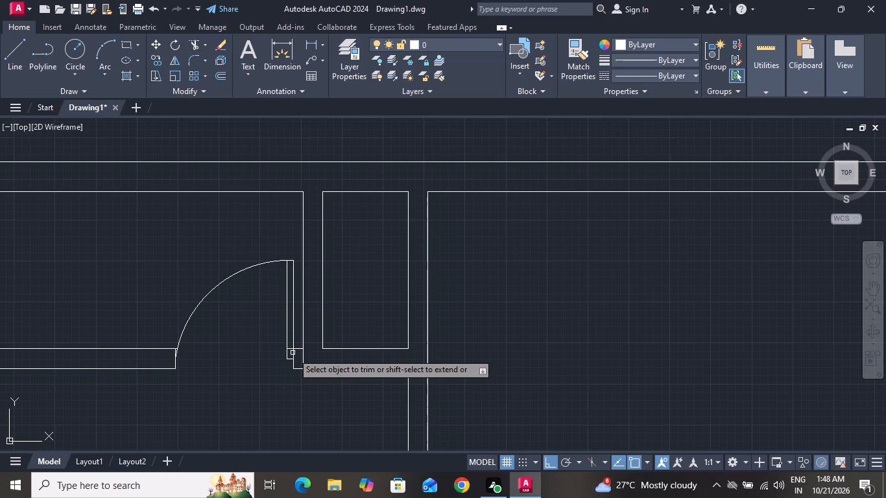
pyautogui.click(293, 353)
pyautogui.rightClick(293, 353)
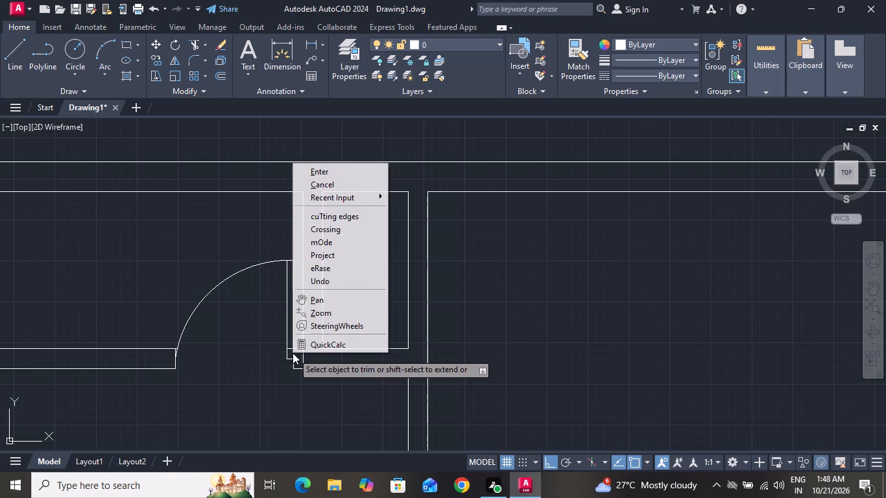
pyautogui.click(307, 182)
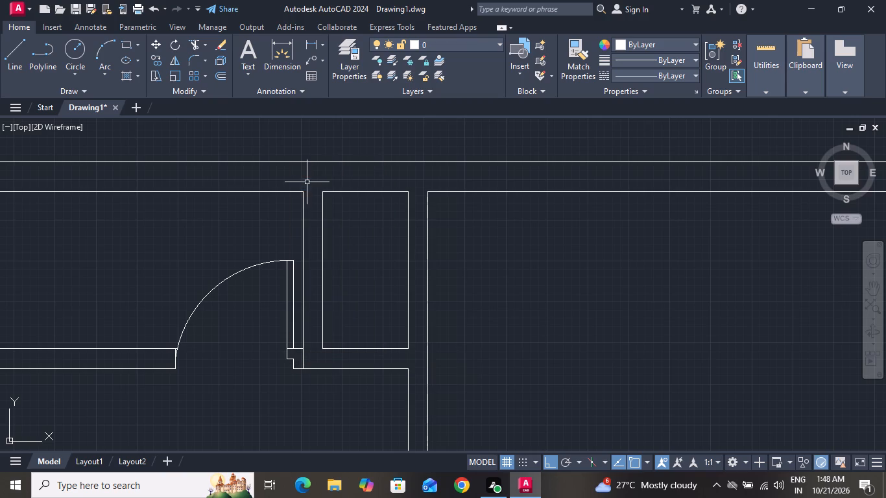
pyautogui.keyDown('ctrl'); pyautogui.scroll(-4, 307, 182); pyautogui.keyUp('ctrl')
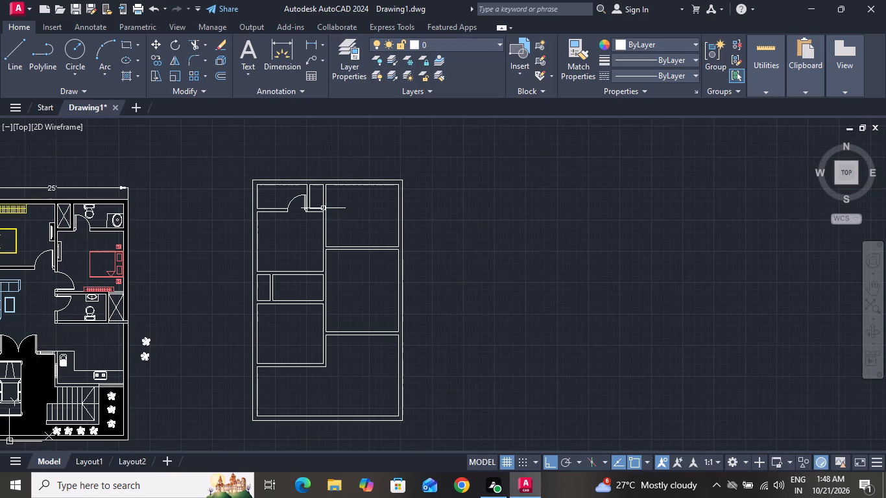
# Draw a line across the wall between the upper-right and middle-right rooms, at the wall's left end.
pyautogui.click(2, 45)
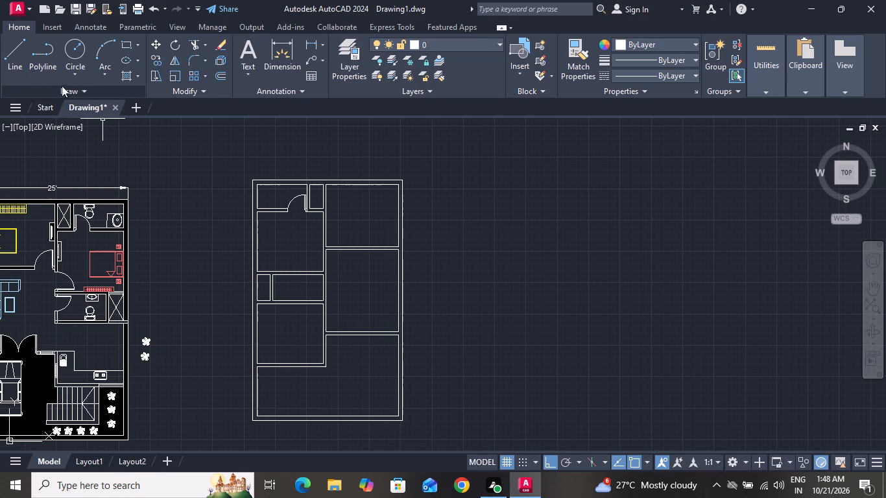
pyautogui.click(3, 49)
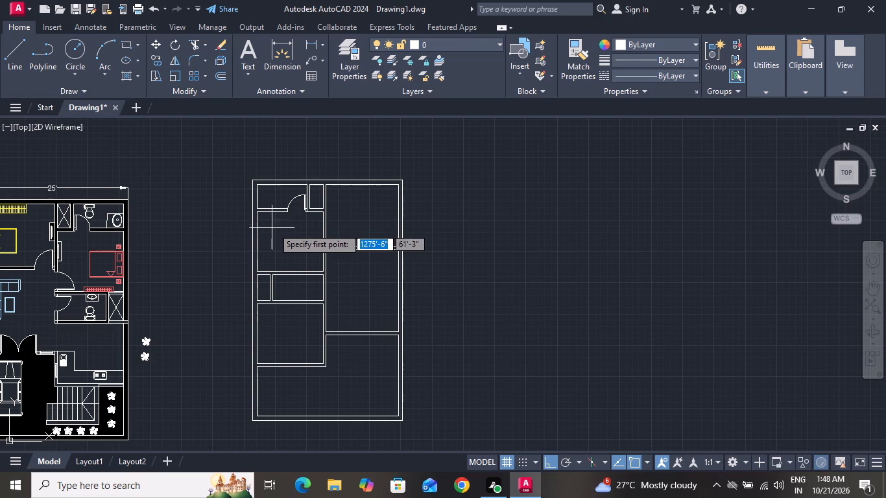
pyautogui.keyDown('ctrl'); pyautogui.scroll(1, 301, 228); pyautogui.keyUp('ctrl')
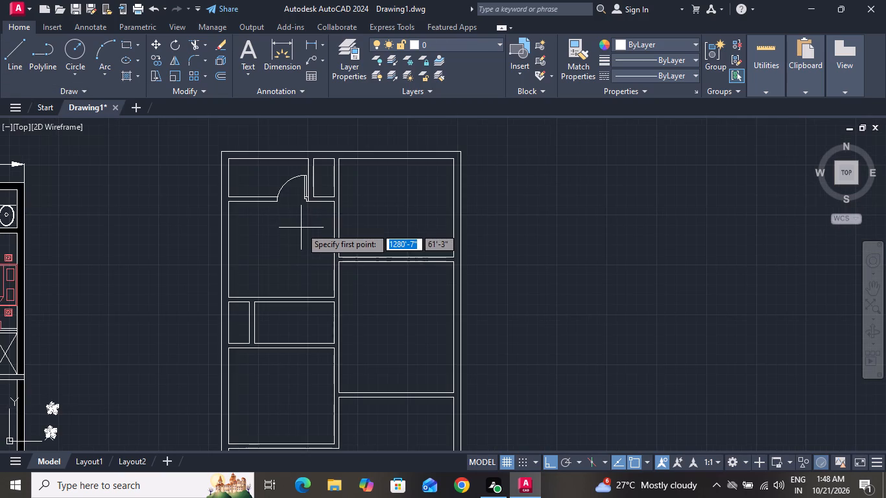
pyautogui.keyDown('ctrl'); pyautogui.scroll(1, 407, 262); pyautogui.keyUp('ctrl')
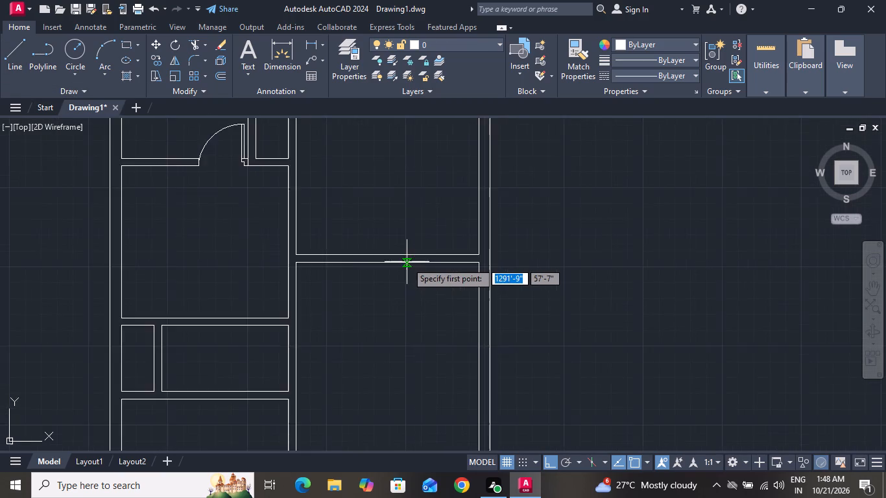
pyautogui.keyDown('ctrl'); pyautogui.scroll(1, 407, 262); pyautogui.keyUp('ctrl')
pyautogui.moveTo(230, 246); pyautogui.dragTo(228, 261)
pyautogui.click(228, 261)
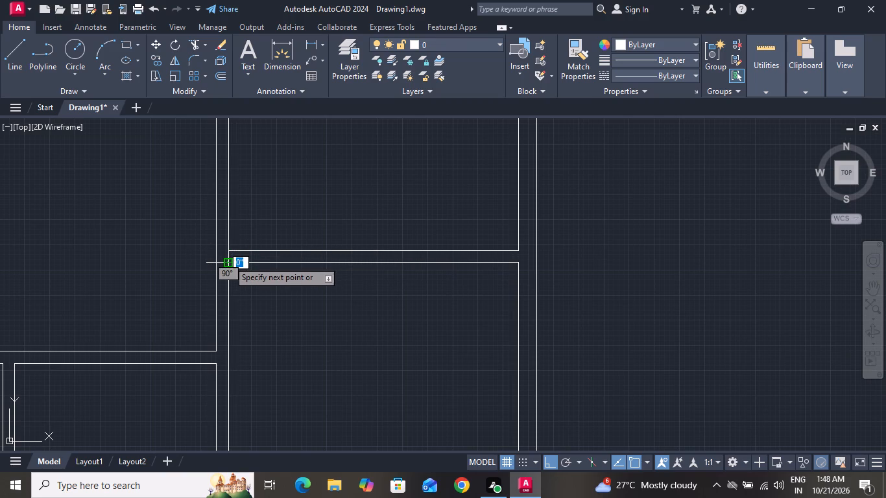
pyautogui.rightClick(228, 261)
pyautogui.click(247, 287)
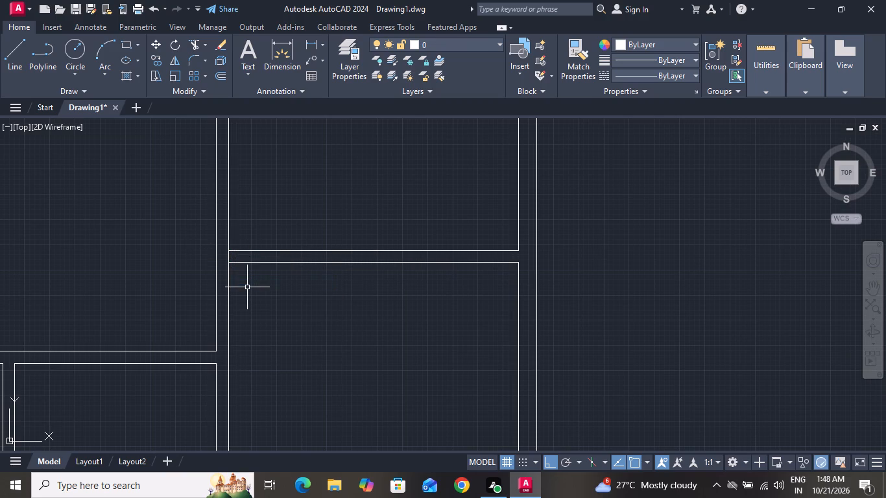
# Offset the line across the wall's left end 3" to the right to form the first door jamb.
pyautogui.write('o 3"')
pyautogui.press('Return')
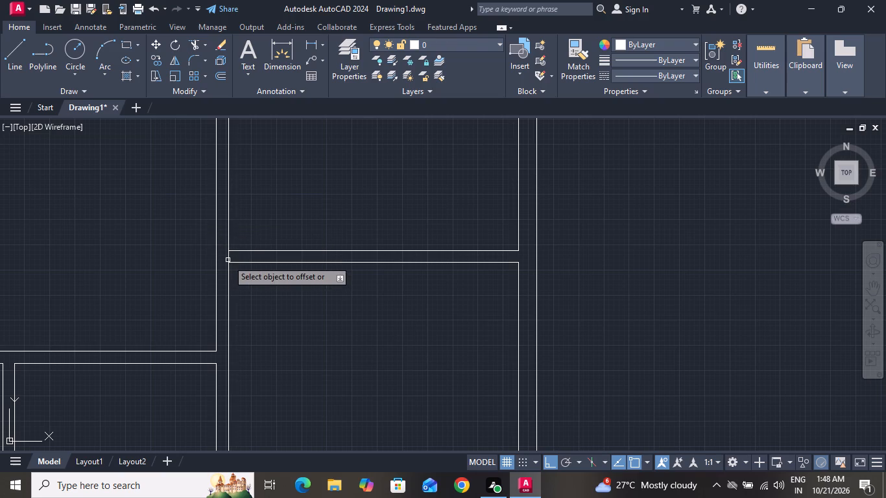
pyautogui.click(228, 259)
pyautogui.click(247, 260)
pyautogui.rightClick(247, 260)
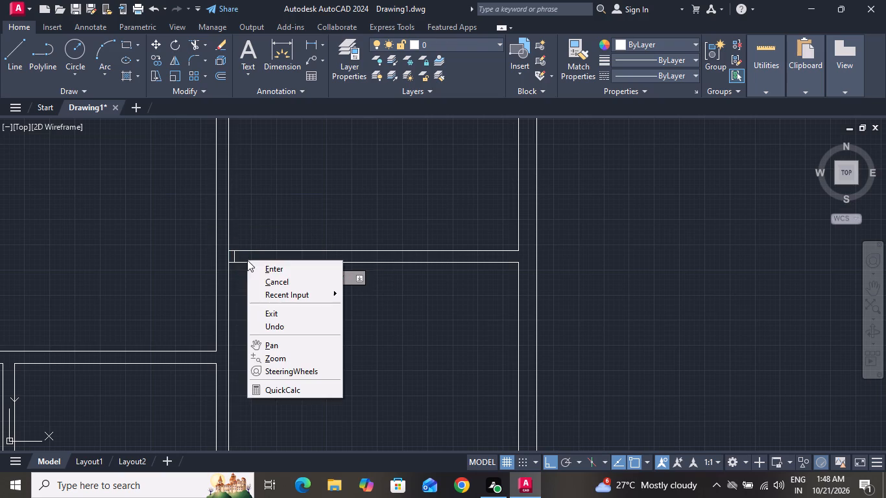
pyautogui.click(256, 274)
# Offset the first jamb line 3' to the right to mark the other side of the door opening.
pyautogui.write("o 3'")
pyautogui.press('Return')
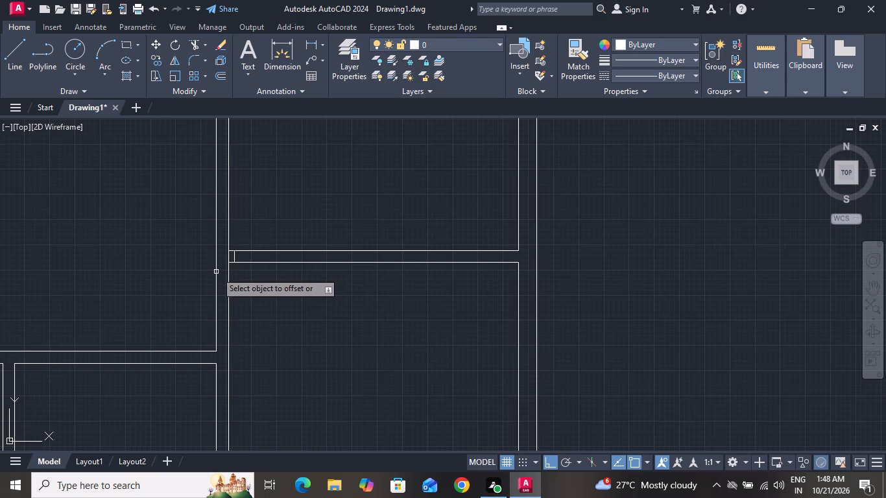
pyautogui.keyDown('ctrl'); pyautogui.scroll(2, 221, 303); pyautogui.keyUp('ctrl')
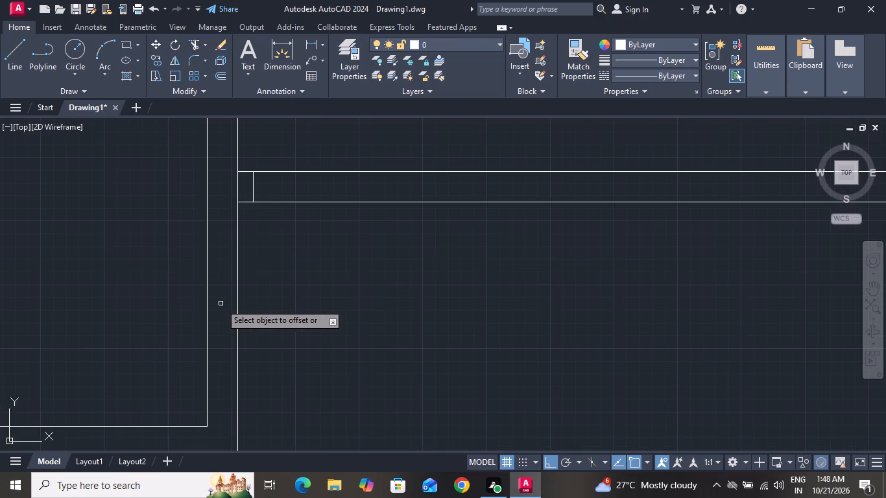
pyautogui.click(253, 186)
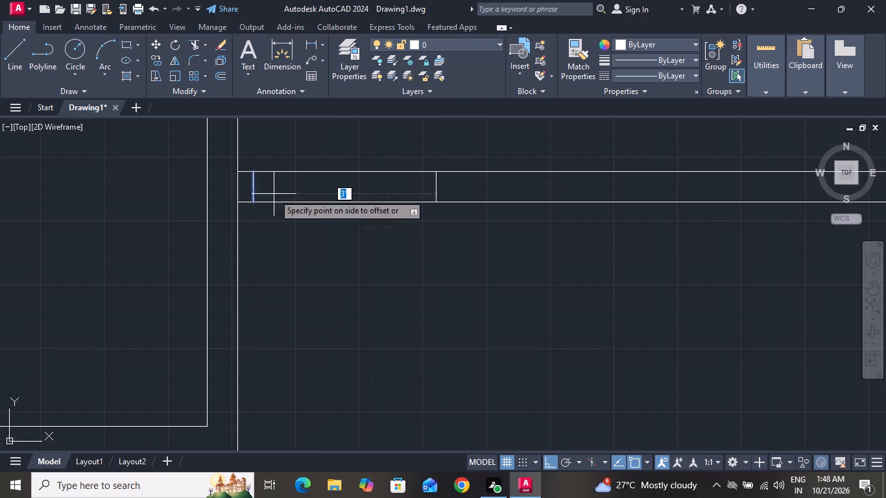
pyautogui.click(297, 200)
pyautogui.rightClick(297, 200)
pyautogui.click(302, 215)
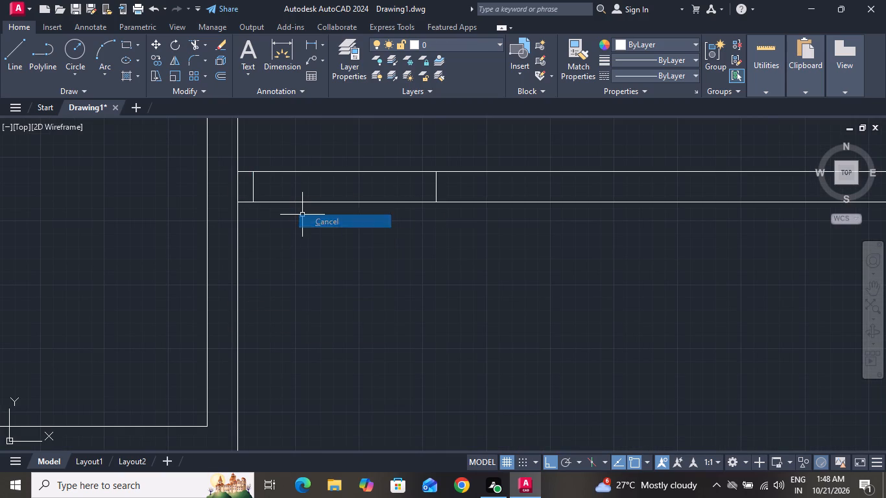
pyautogui.click(302, 215)
pyautogui.keyDown('ctrl'); pyautogui.scroll(-3, 302, 215); pyautogui.keyUp('ctrl')
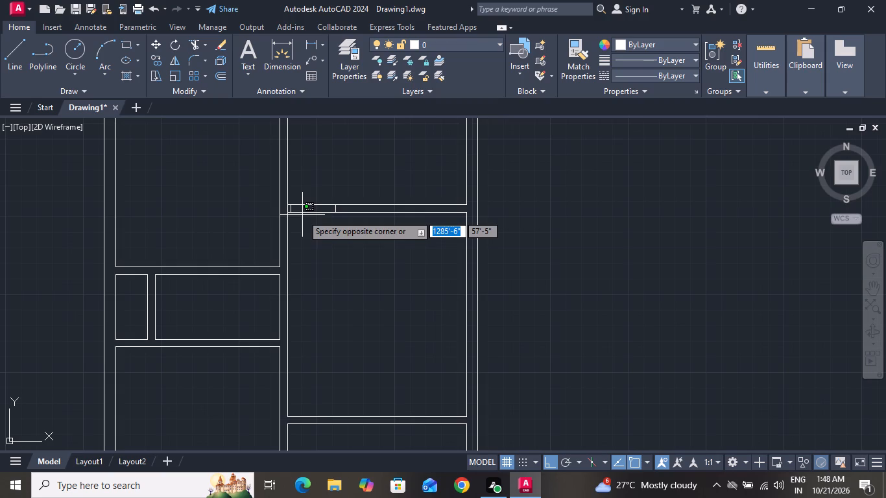
pyautogui.click(305, 248)
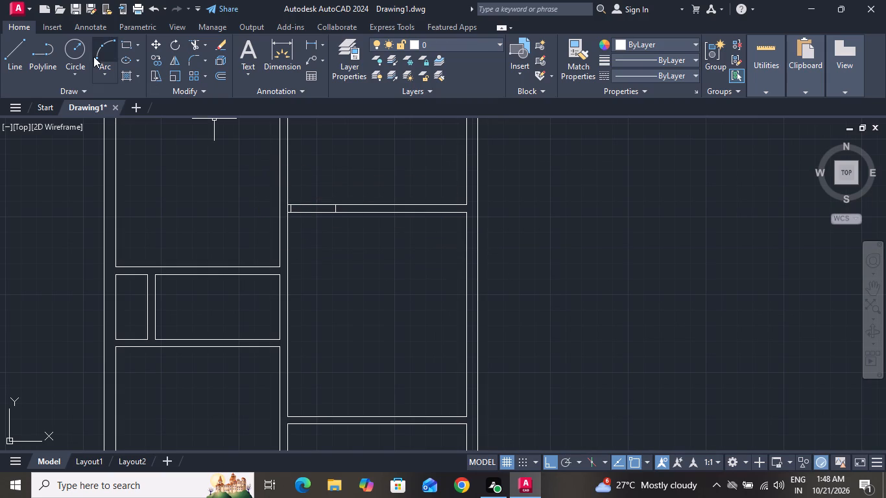
# Draw a 3' vertical door-leaf line upward from the left jamb's midpoint.
pyautogui.click(19, 52)
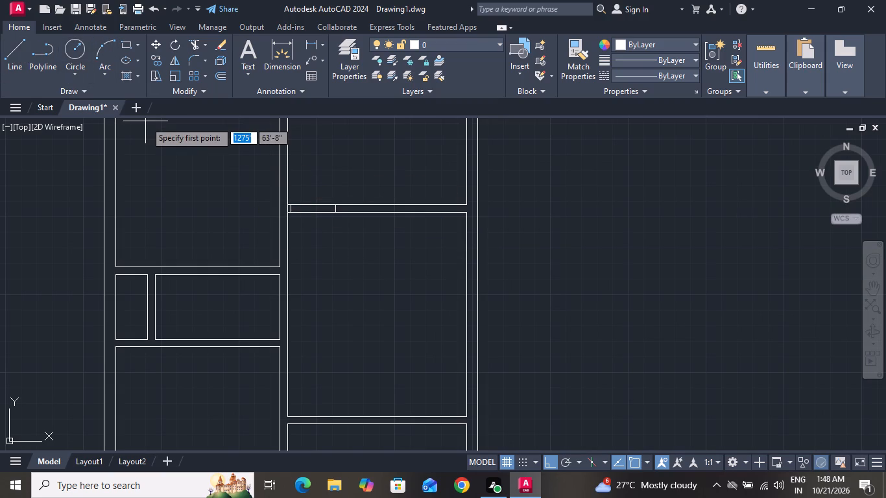
pyautogui.keyDown('ctrl'); pyautogui.scroll(5, 278, 202); pyautogui.keyUp('ctrl')
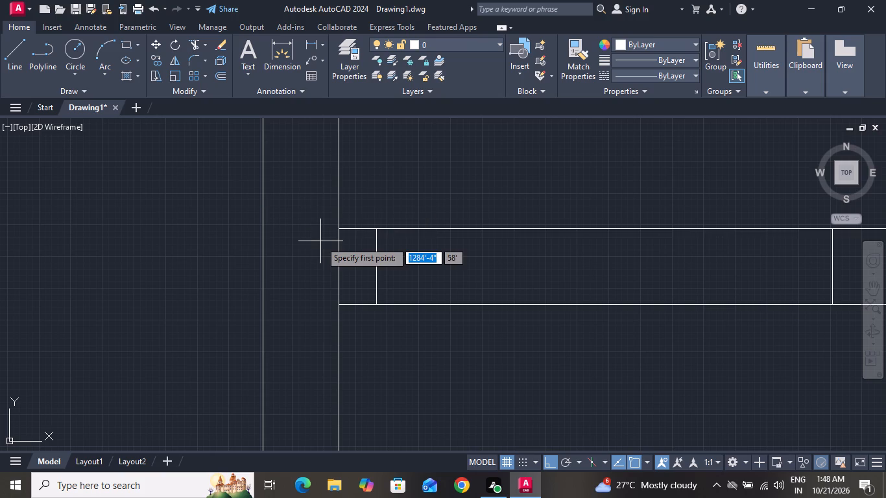
pyautogui.moveTo(378, 270); pyautogui.dragTo(378, 200)
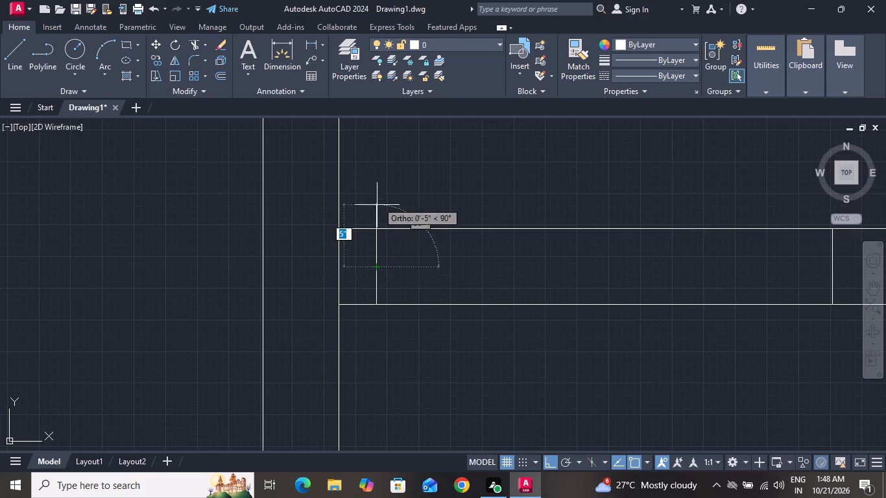
pyautogui.moveTo(378, 200); pyautogui.dragTo(372, 150)
pyautogui.write("3'")
pyautogui.press('Return')
pyautogui.rightClick(367, 150)
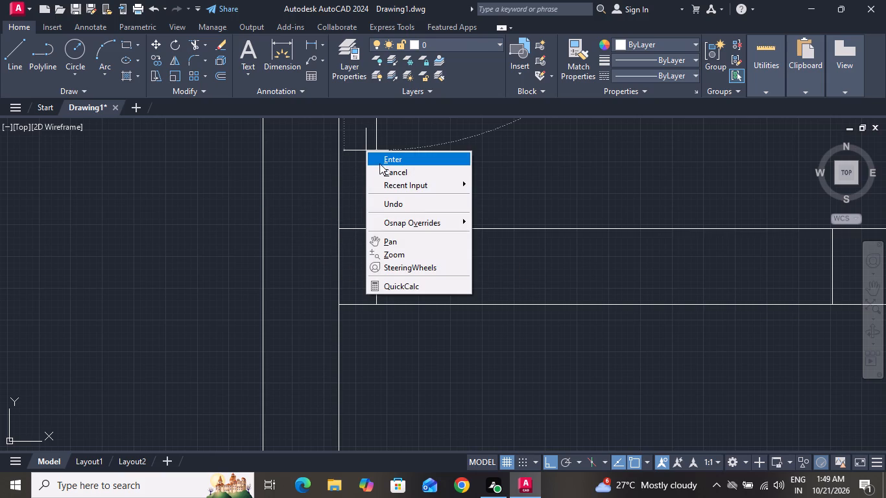
pyautogui.click(382, 163)
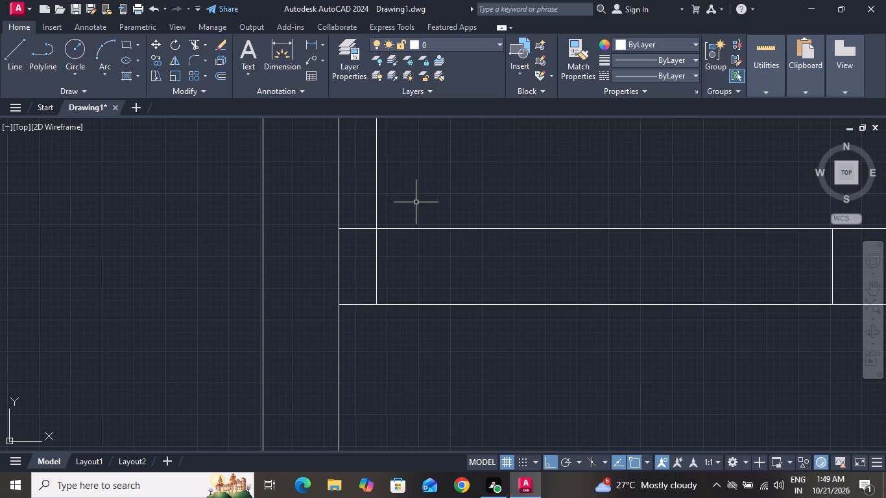
# Offset the 3' door-leaf line 2" to the right to give the leaf its thickness.
pyautogui.write('o 2"')
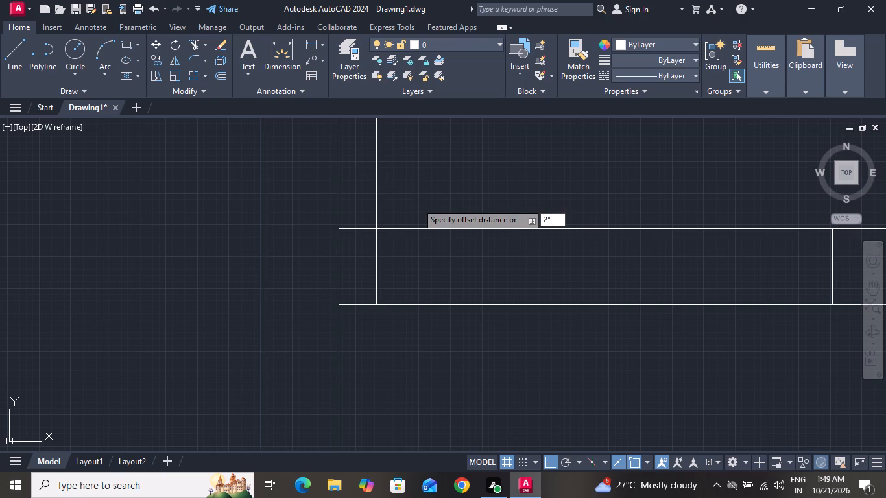
pyautogui.press('Return')
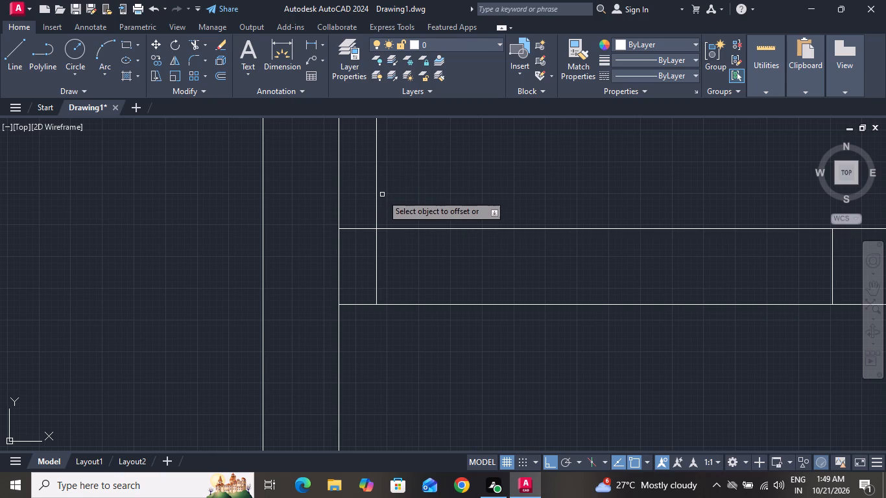
pyautogui.click(376, 196)
pyautogui.click(450, 204)
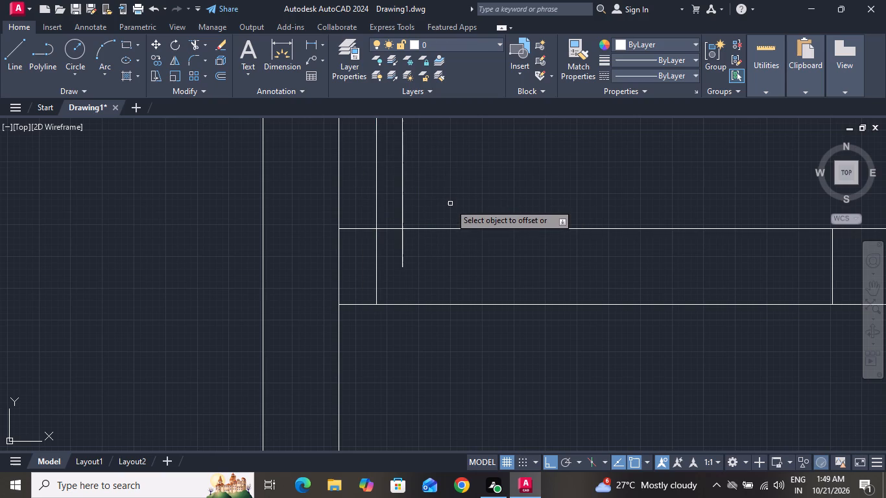
pyautogui.rightClick(450, 204)
pyautogui.click(466, 233)
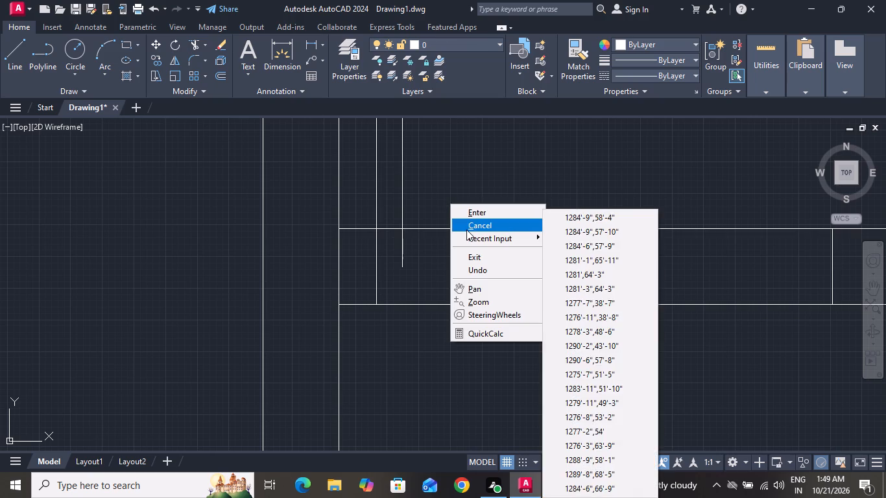
pyautogui.click(466, 230)
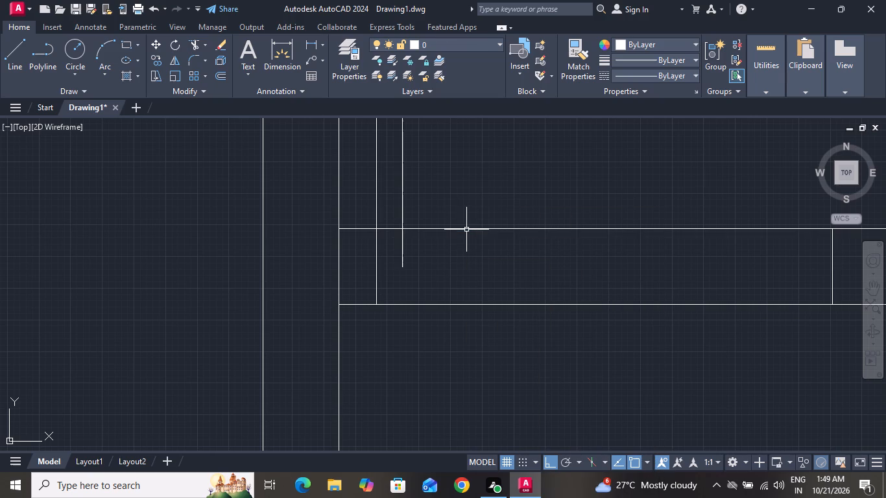
# Draw the door-swing arc from the right jamb's midpoint through the inner leaf line's top end to the outer leaf line's top end.
pyautogui.write('a')
pyautogui.press('space')
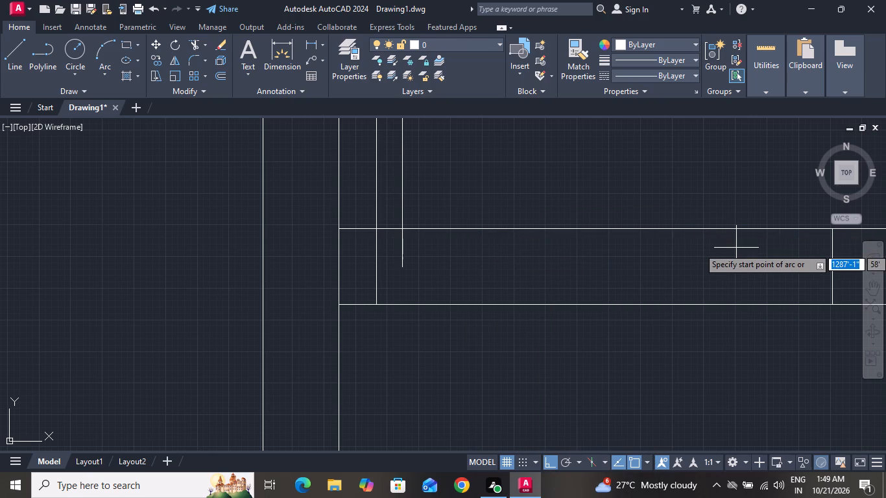
pyautogui.click(832, 265)
pyautogui.keyDown('ctrl'); pyautogui.scroll(-4, 709, 221); pyautogui.keyUp('ctrl')
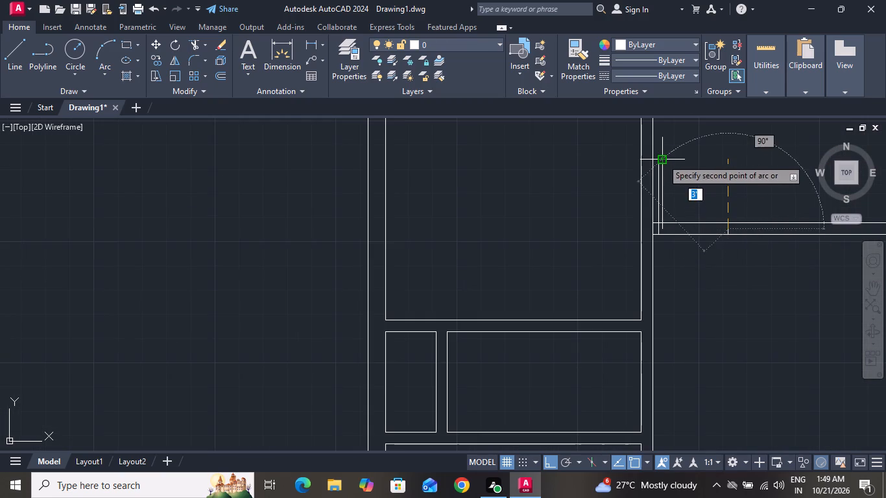
pyautogui.keyDown('ctrl'); pyautogui.scroll(3, 662, 159); pyautogui.keyUp('ctrl')
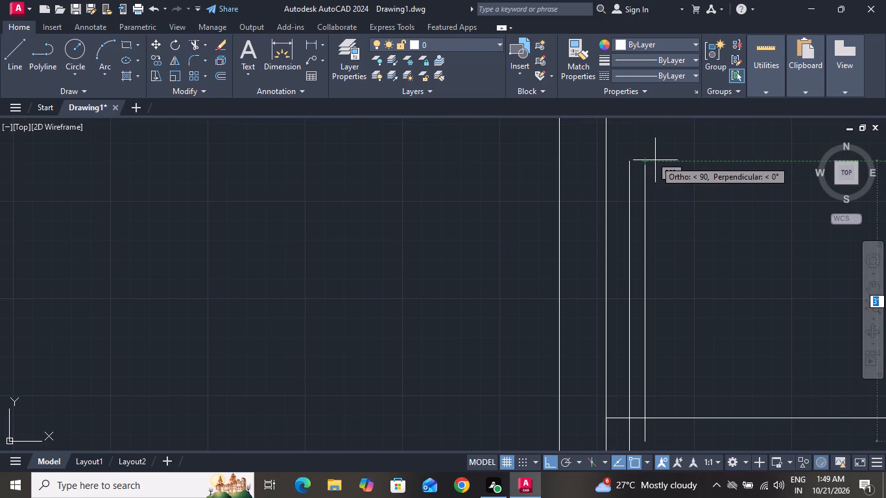
pyautogui.moveTo(647, 162); pyautogui.dragTo(630, 160)
pyautogui.click(630, 160)
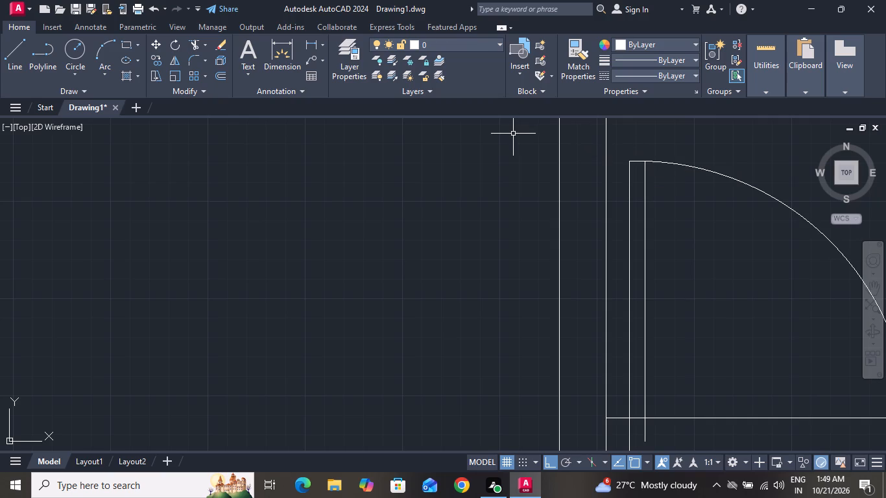
# Draw a short line between the two leaf lines to close the bottom end of the door leaf.
pyautogui.keyDown('ctrl'); pyautogui.scroll(-2, 534, 180); pyautogui.keyUp('ctrl')
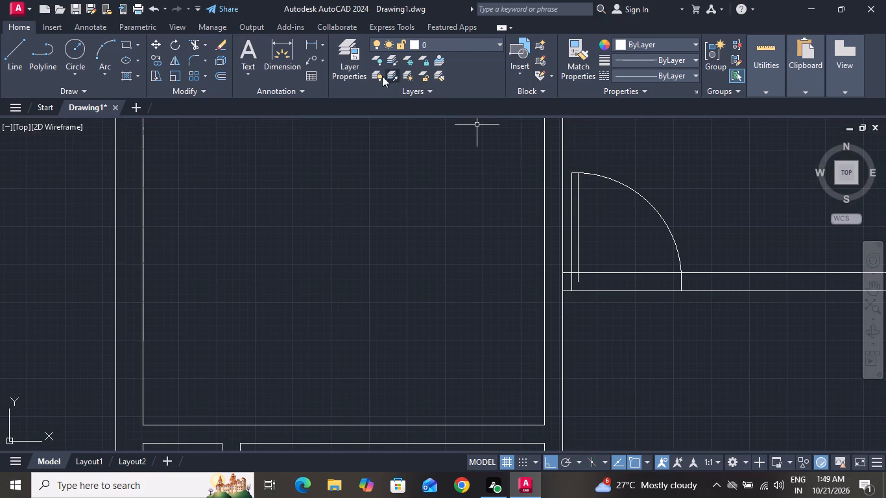
pyautogui.click(24, 49)
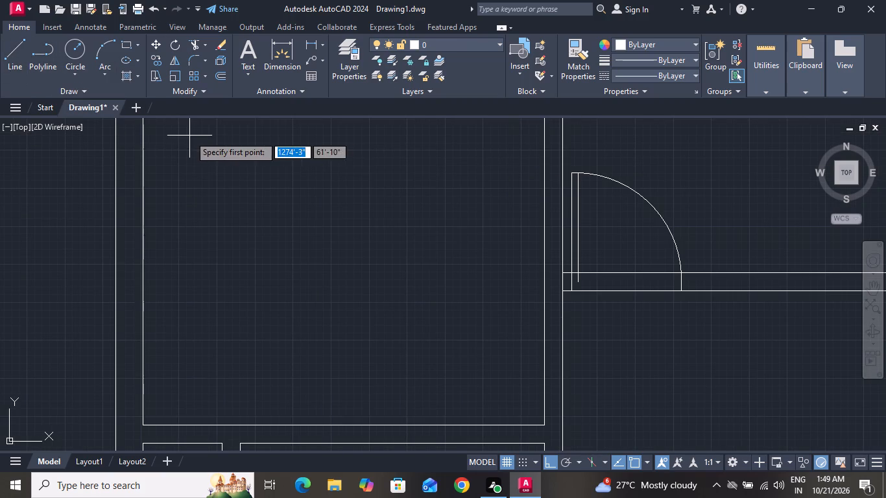
pyautogui.keyDown('ctrl'); pyautogui.scroll(1, 586, 281); pyautogui.keyUp('ctrl')
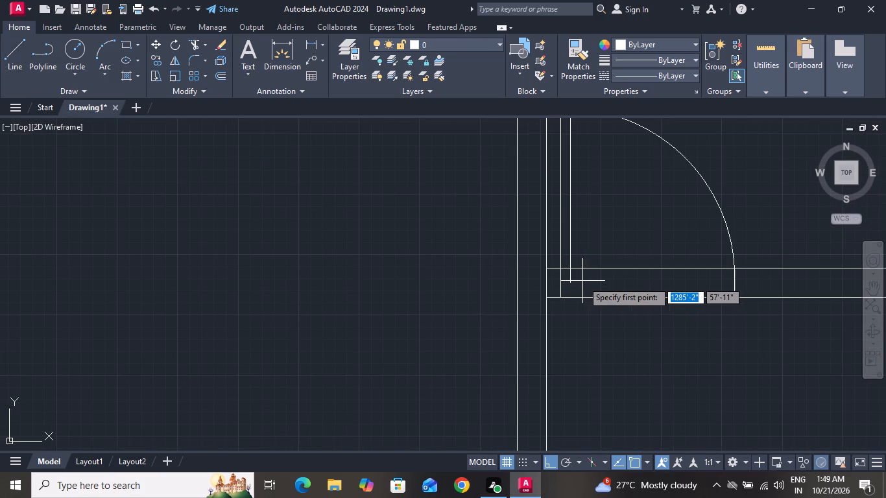
pyautogui.click(571, 281)
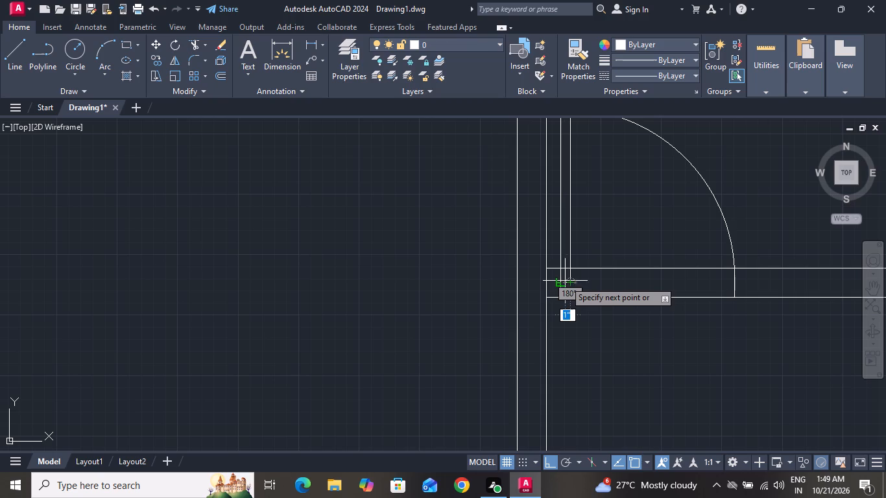
pyautogui.click(564, 281)
pyautogui.rightClick(564, 281)
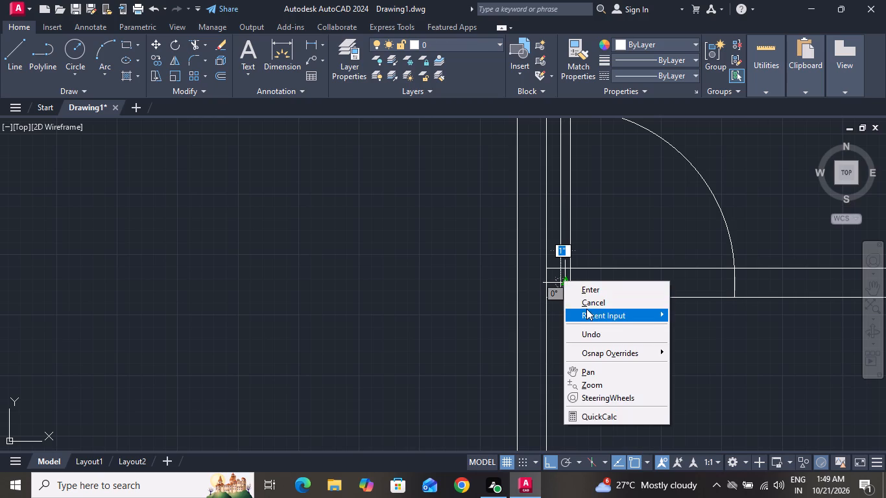
pyautogui.click(586, 305)
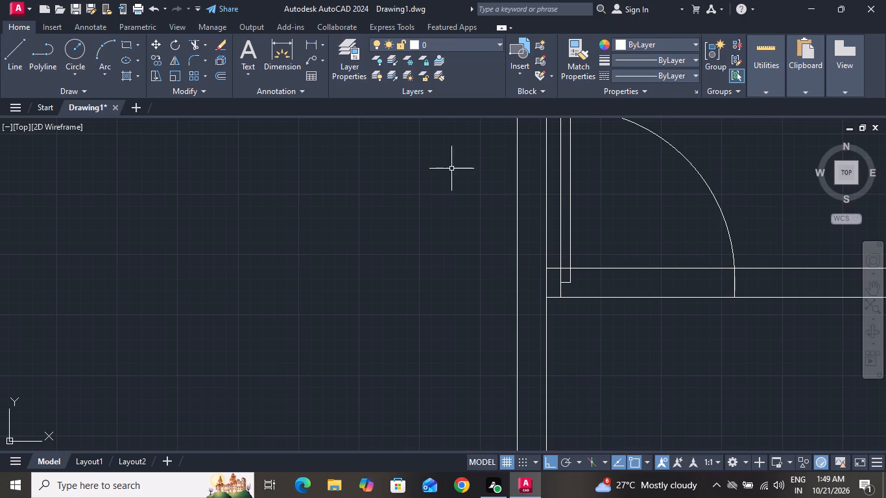
# Trim the overlapping lines at the door leaf's jamb and the two wall lines crossing the door opening.
pyautogui.click(188, 45)
pyautogui.click(559, 276)
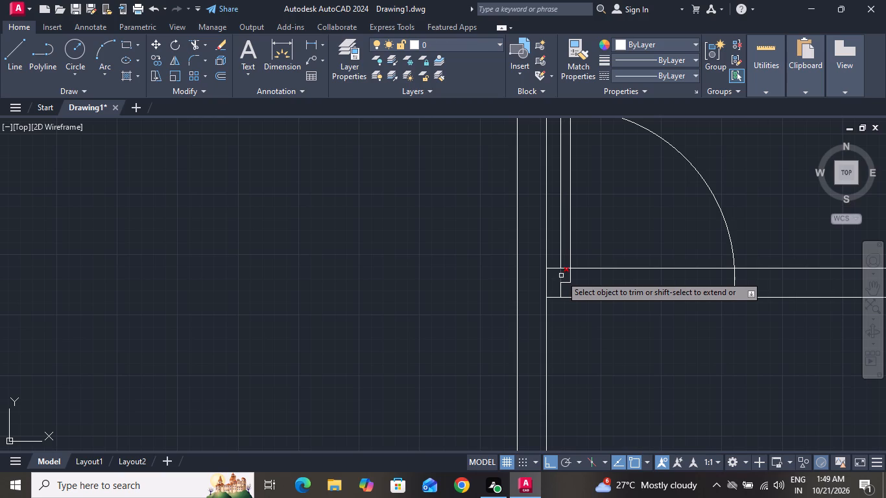
pyautogui.click(561, 276)
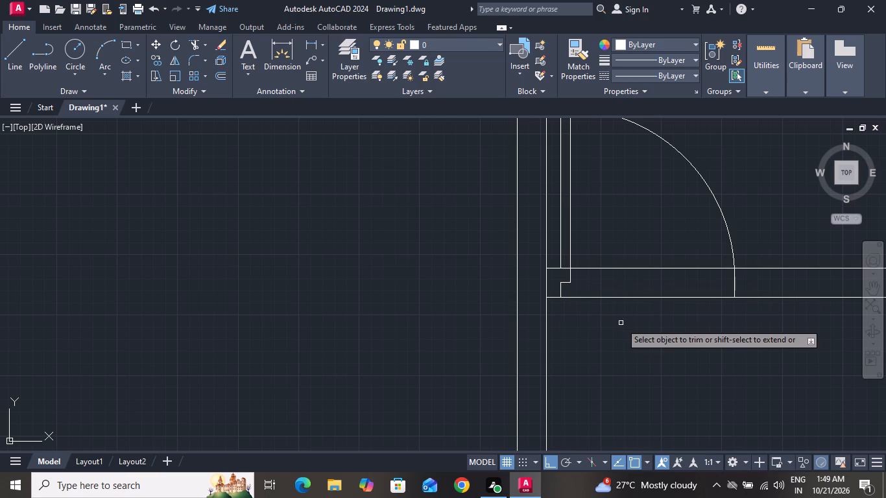
pyautogui.moveTo(621, 314); pyautogui.dragTo(629, 257)
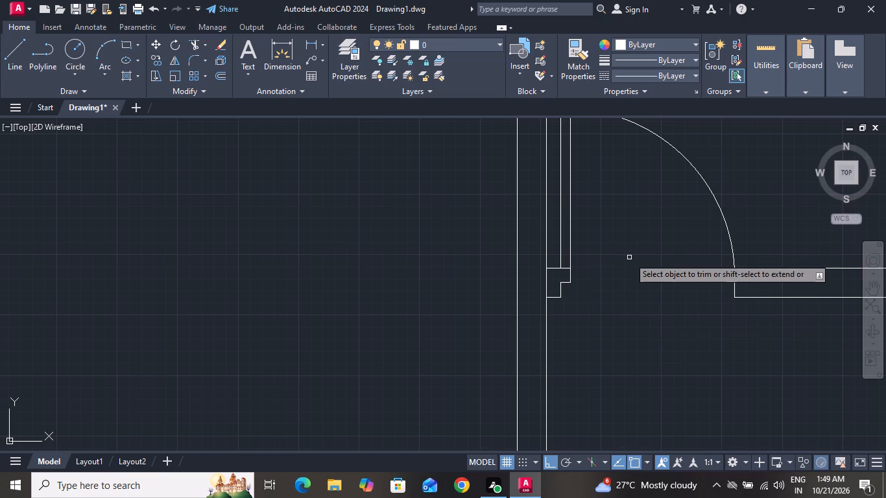
pyautogui.rightClick(629, 257)
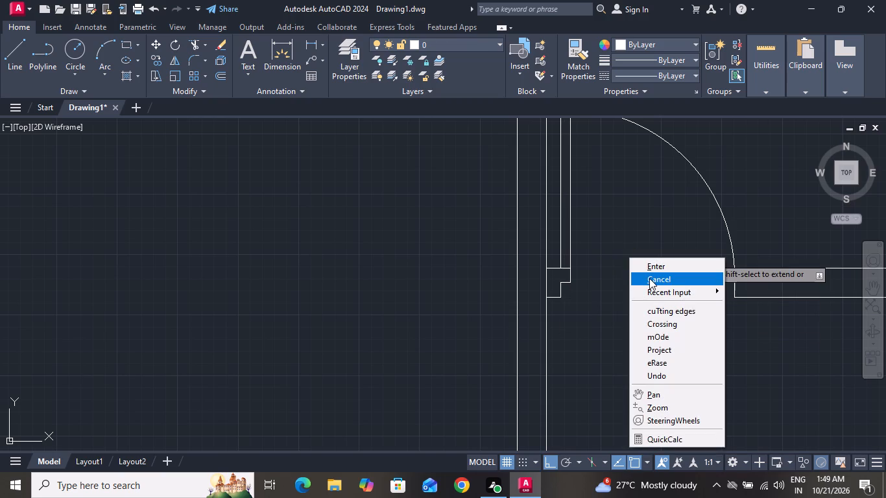
pyautogui.click(649, 278)
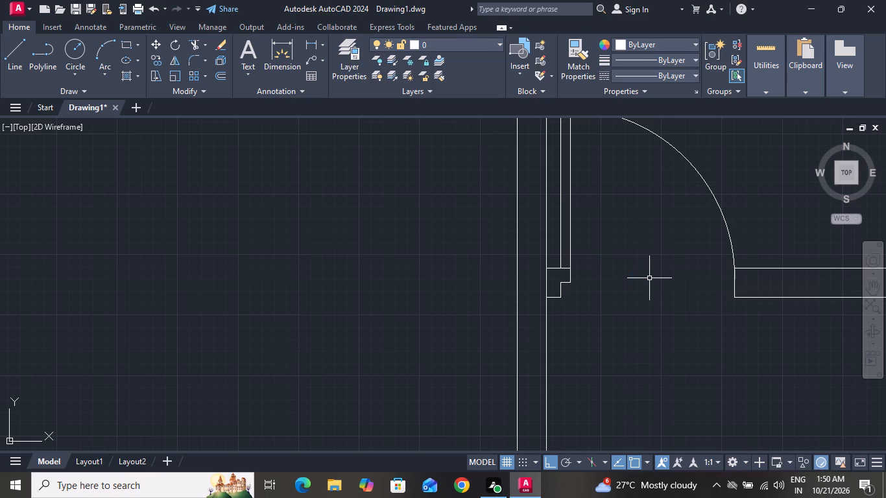
# Draw a short line across the central vertical wall from the lower-right inner corner of the left-hand middle room.
pyautogui.keyDown('ctrl'); pyautogui.scroll(-5, 649, 278); pyautogui.keyUp('ctrl')
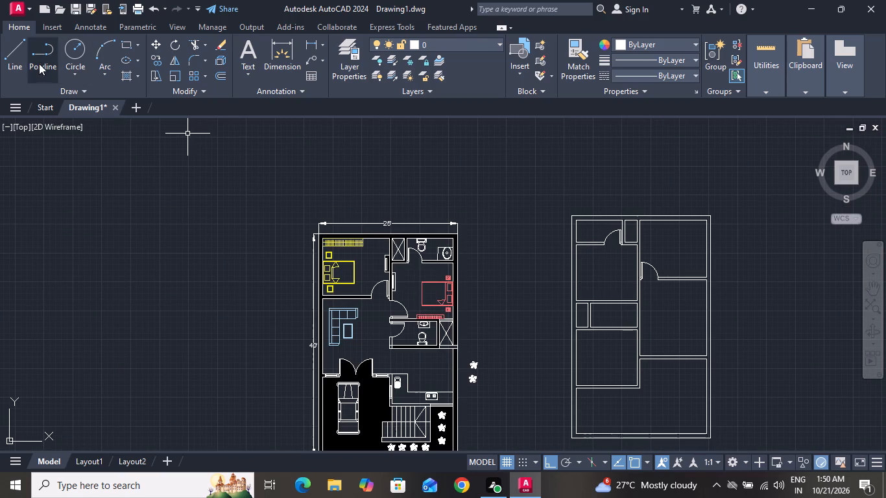
pyautogui.click(9, 54)
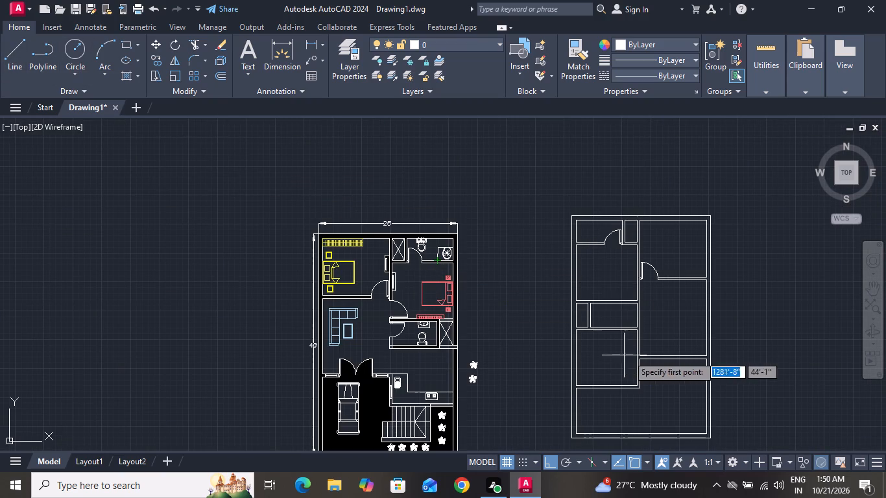
pyautogui.keyDown('ctrl'); pyautogui.scroll(4, 643, 294); pyautogui.keyUp('ctrl')
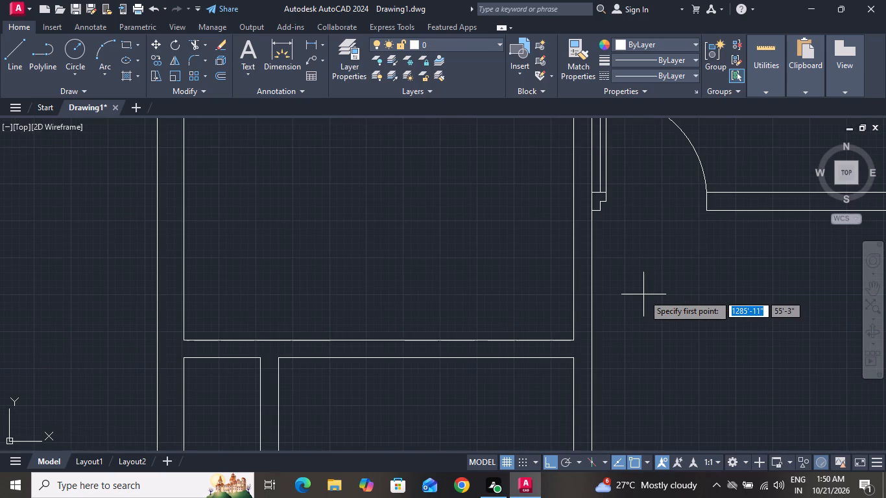
pyautogui.moveTo(576, 338); pyautogui.dragTo(591, 337)
pyautogui.click(591, 337)
pyautogui.rightClick(591, 337)
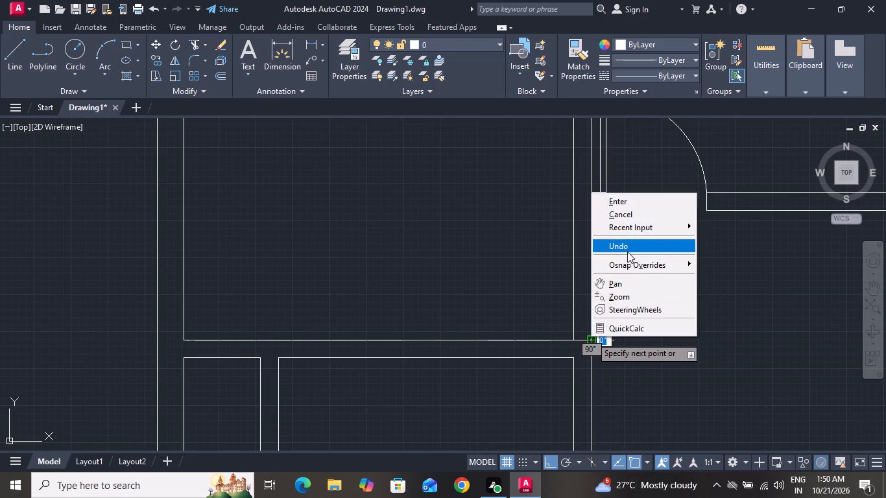
pyautogui.click(626, 219)
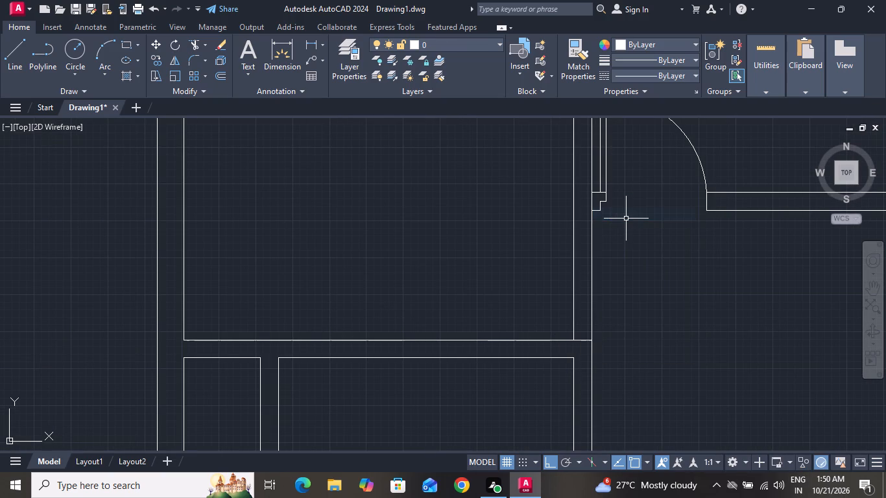
# Offset the short cross-wall line 3" upward to mark the lower door jamb.
pyautogui.write('o')
pyautogui.press('space')
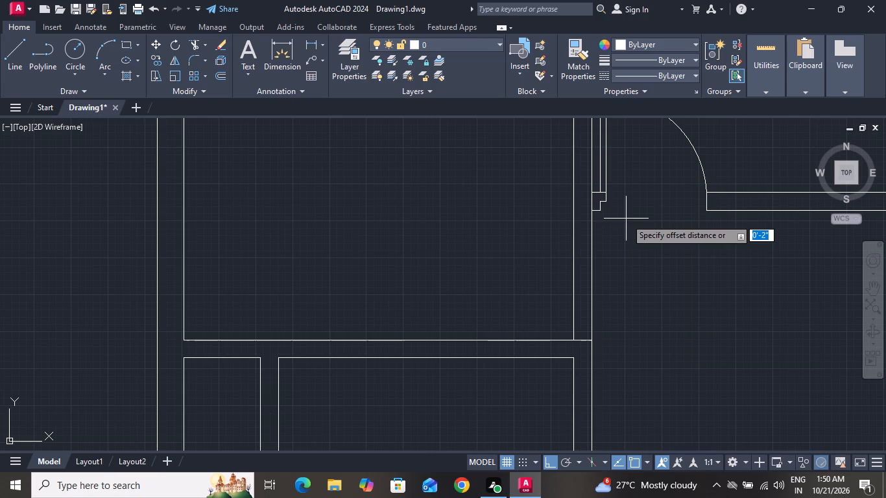
pyautogui.write('3"')
pyautogui.press('Return')
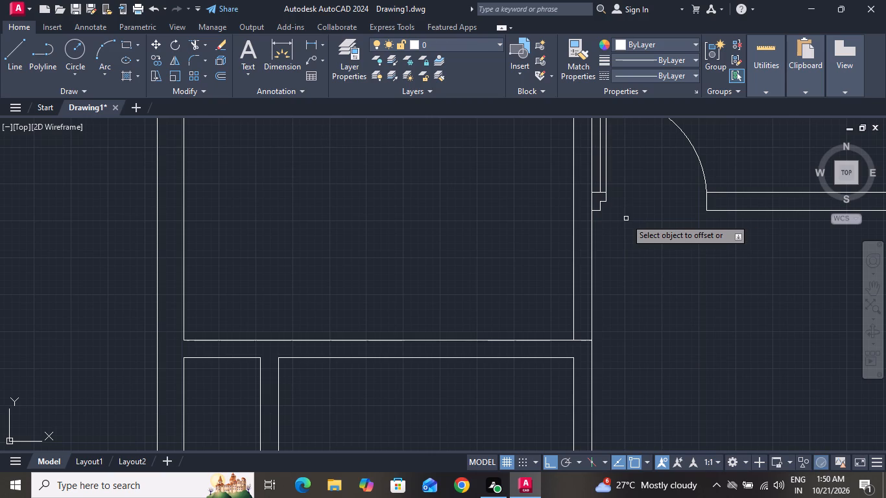
pyautogui.click(582, 341)
pyautogui.click(583, 333)
pyautogui.rightClick(583, 333)
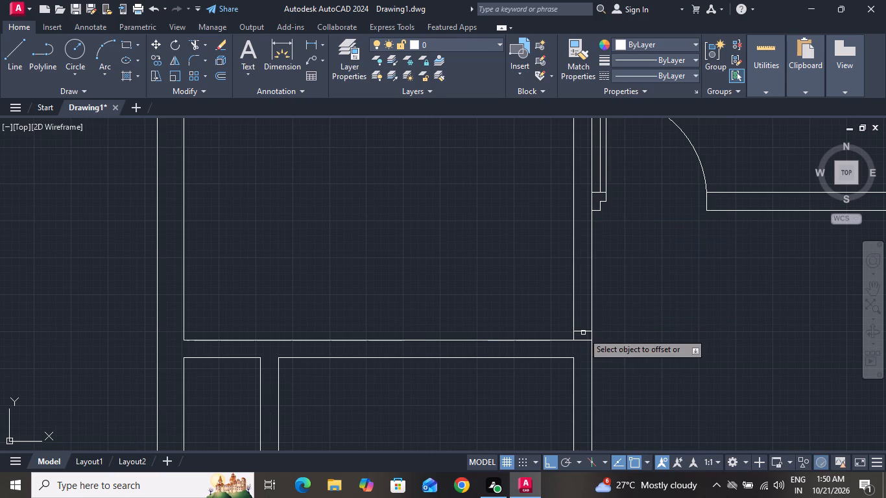
# Offset the lower jamb line 3' upward to mark the upper door jamb.
pyautogui.click(591, 347)
pyautogui.write("o 3'")
pyautogui.press('Return')
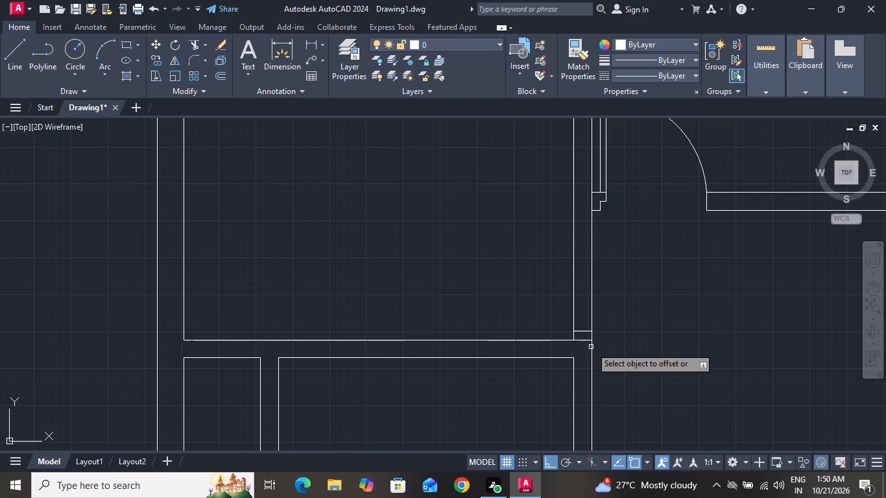
pyautogui.click(585, 333)
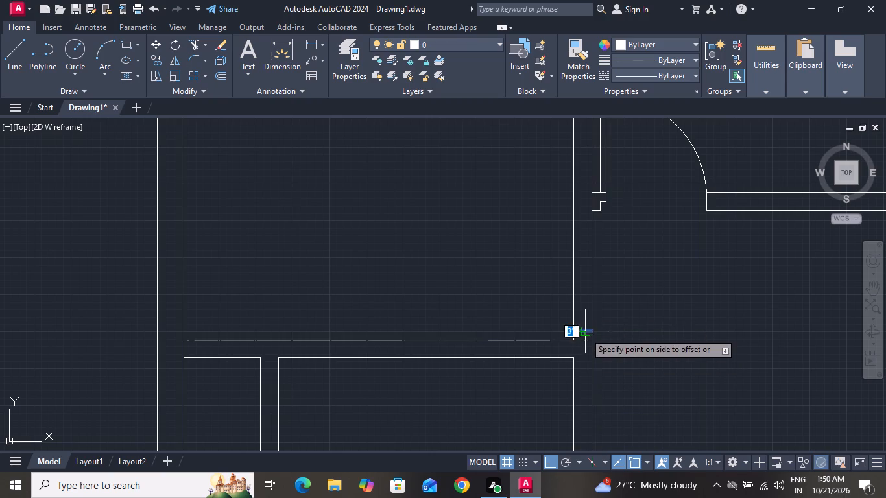
pyautogui.click(579, 276)
pyautogui.rightClick(579, 276)
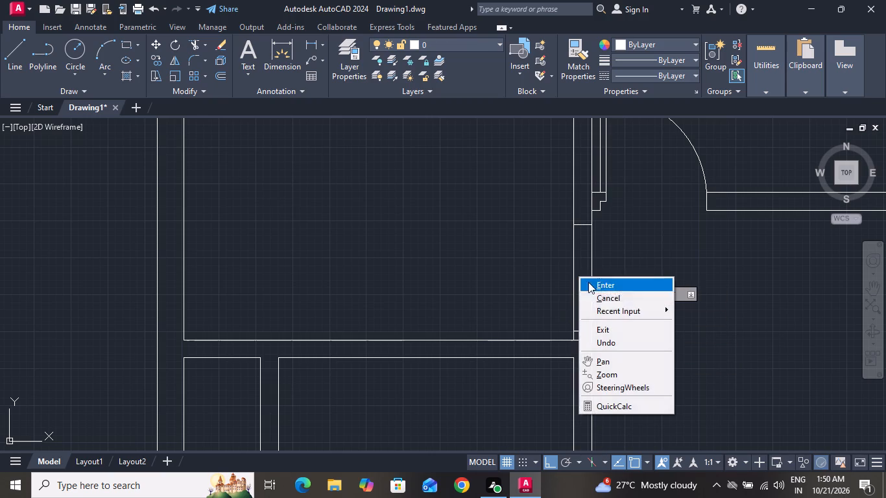
pyautogui.click(599, 292)
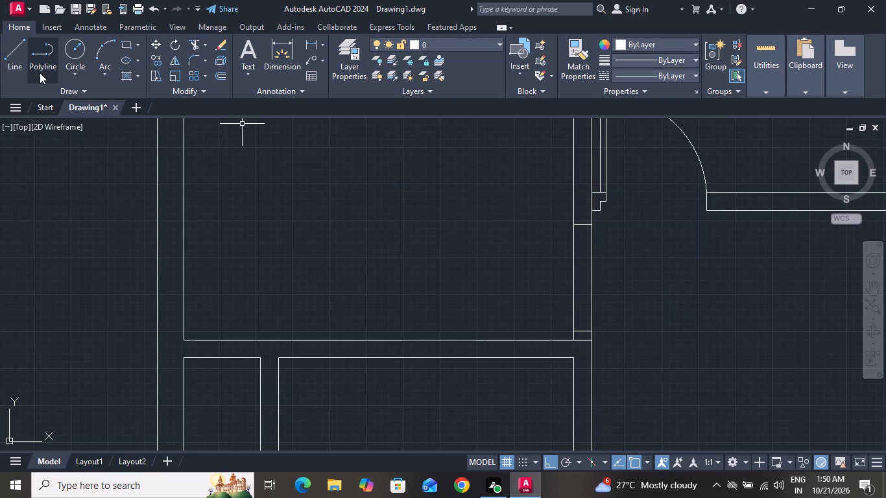
# Draw a 3' horizontal door-leaf line leftward into the room from the lower jamb's midpoint.
pyautogui.click(14, 54)
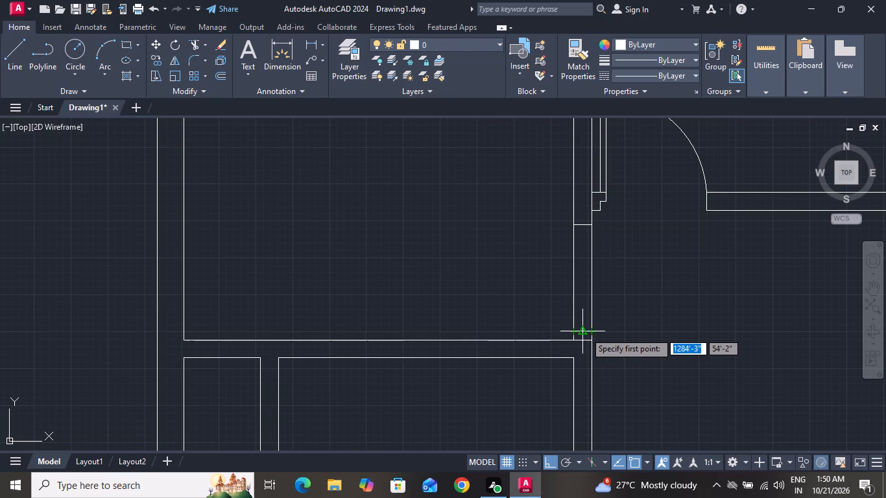
pyautogui.moveTo(584, 332); pyautogui.dragTo(479, 333)
pyautogui.write("3'")
pyautogui.press('Return')
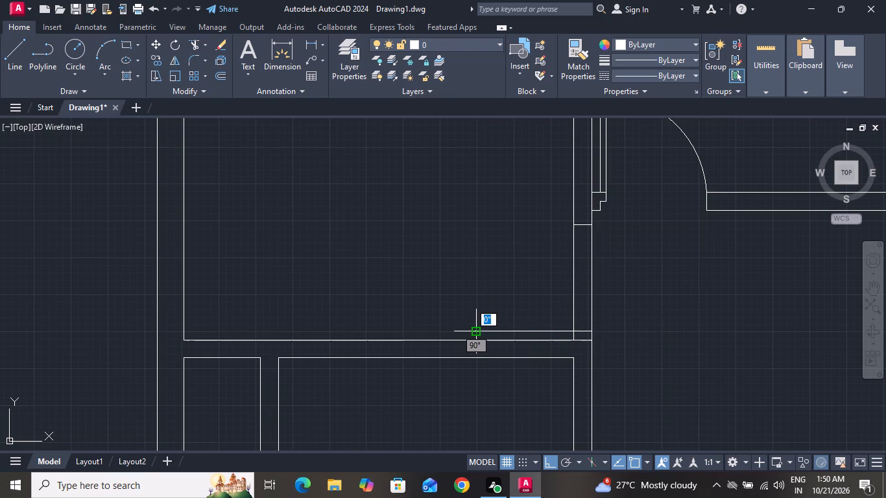
pyautogui.rightClick(479, 333)
pyautogui.doubleClick(488, 204)
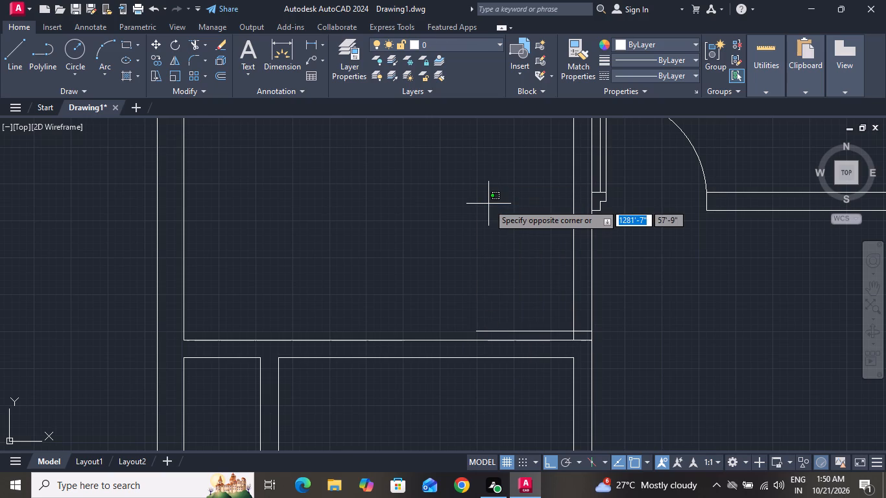
# Offset the 3' door-leaf line 2" upward to give the leaf its thickness.
pyautogui.write('o')
pyautogui.press('space')
pyautogui.press('2')
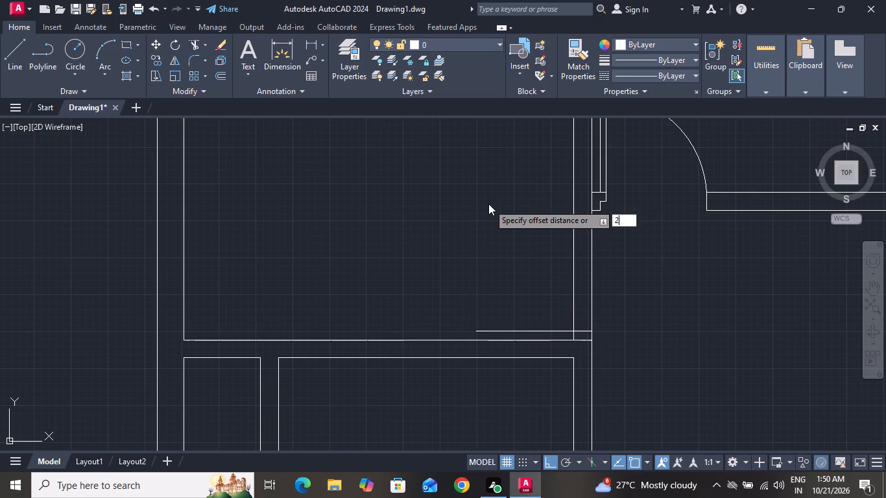
pyautogui.hotkey('shift', '"')
pyautogui.press('Return')
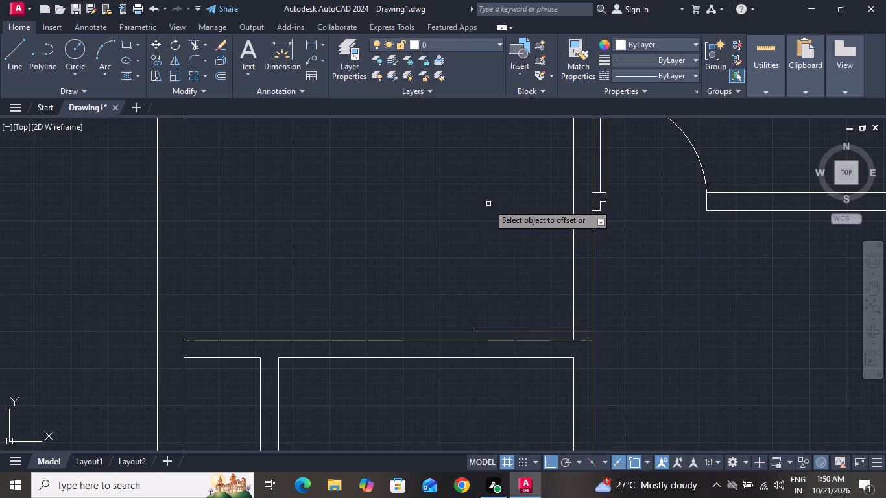
pyautogui.click(514, 331)
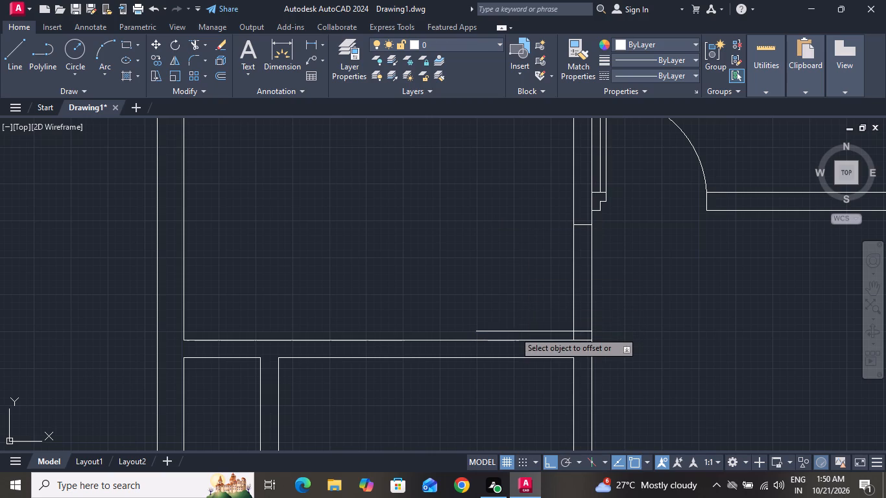
pyautogui.click(514, 308)
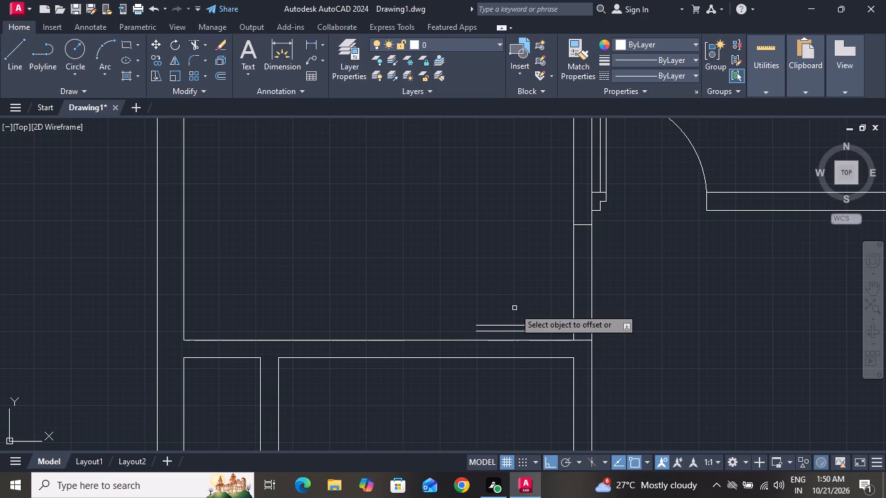
pyautogui.rightClick(514, 308)
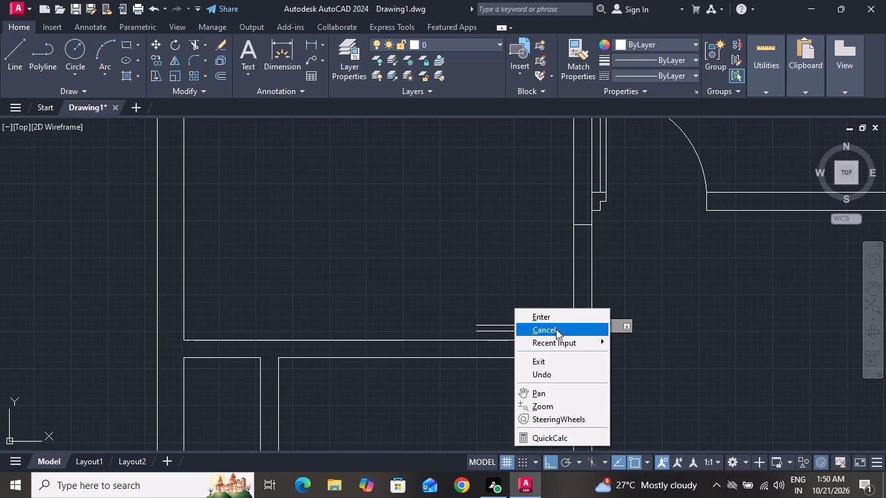
pyautogui.click(556, 329)
# Draw the door-swing arc from the upper jamb's midpoint through the upper leaf line's left end to the lower leaf line's left end.
pyautogui.press('a')
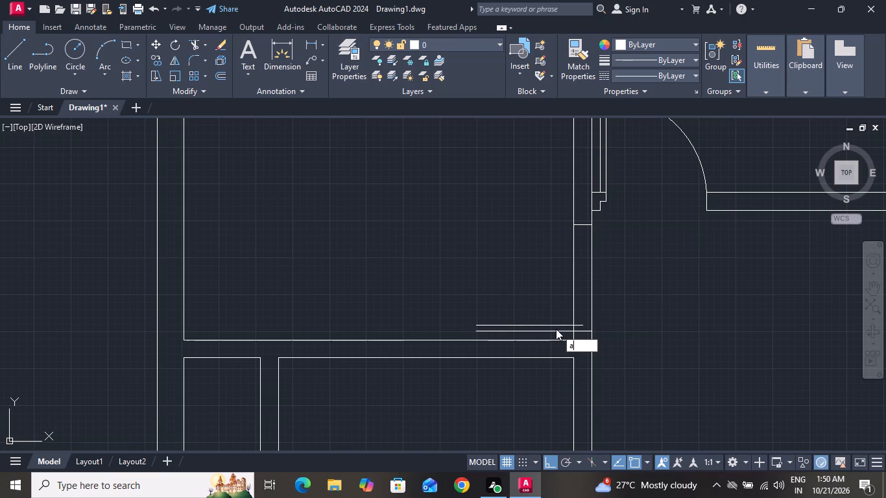
pyautogui.press('space')
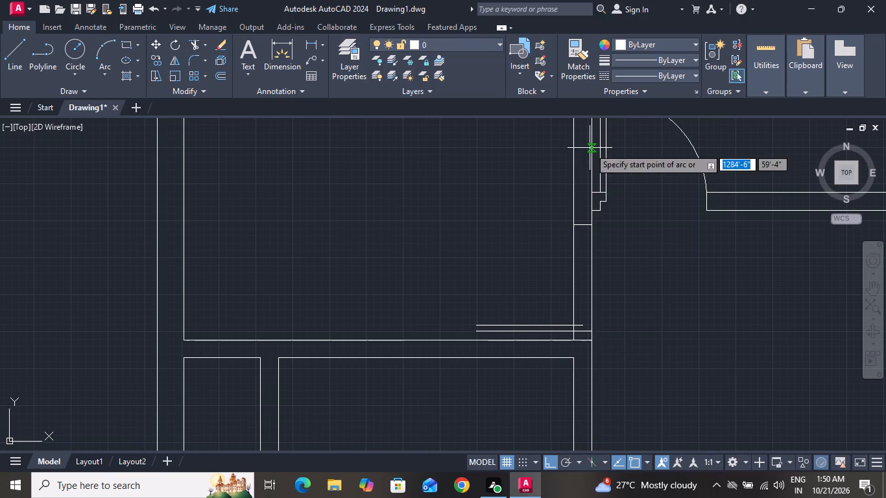
pyautogui.click(582, 227)
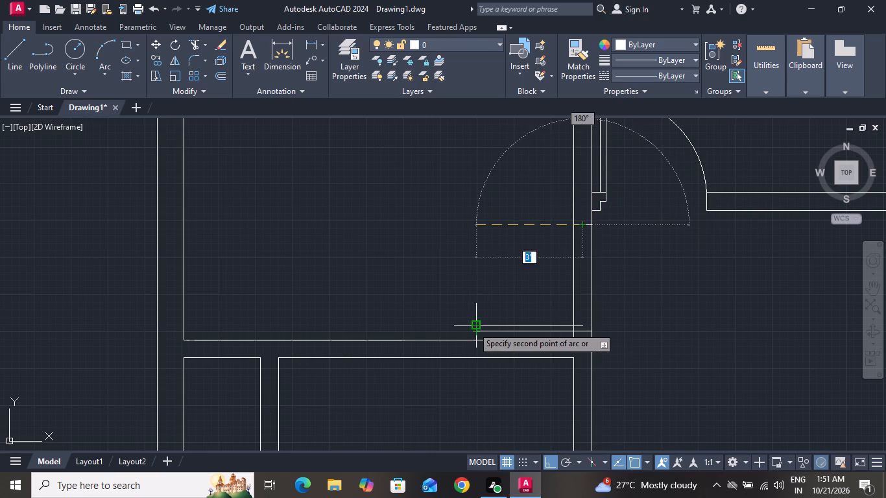
pyautogui.moveTo(473, 327); pyautogui.dragTo(475, 333)
pyautogui.click(475, 333)
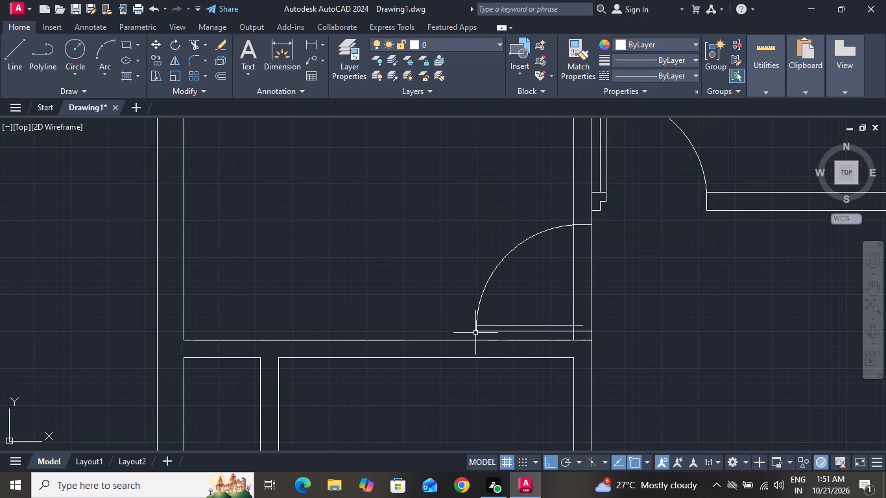
# Draw a short vertical line between the two leaf lines to close the hinge end of the door leaf.
pyautogui.click(8, 42)
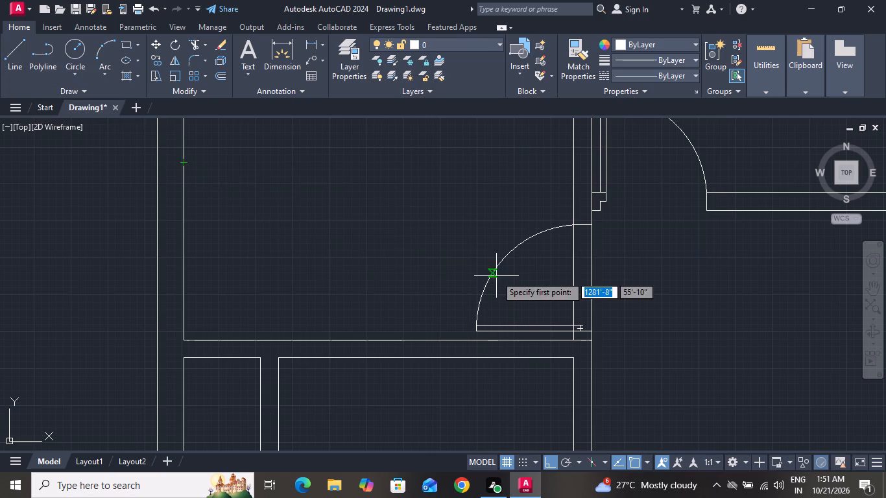
pyautogui.keyDown('ctrl'); pyautogui.scroll(1, 581, 322); pyautogui.keyUp('ctrl')
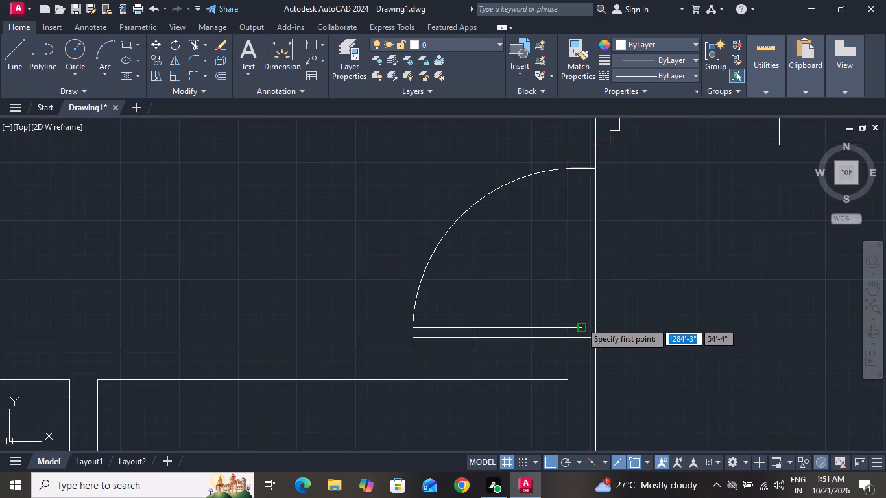
pyautogui.keyDown('ctrl'); pyautogui.scroll(1, 581, 322); pyautogui.keyUp('ctrl')
pyautogui.moveTo(578, 332); pyautogui.dragTo(579, 344)
pyautogui.click(579, 344)
pyautogui.rightClick(579, 344)
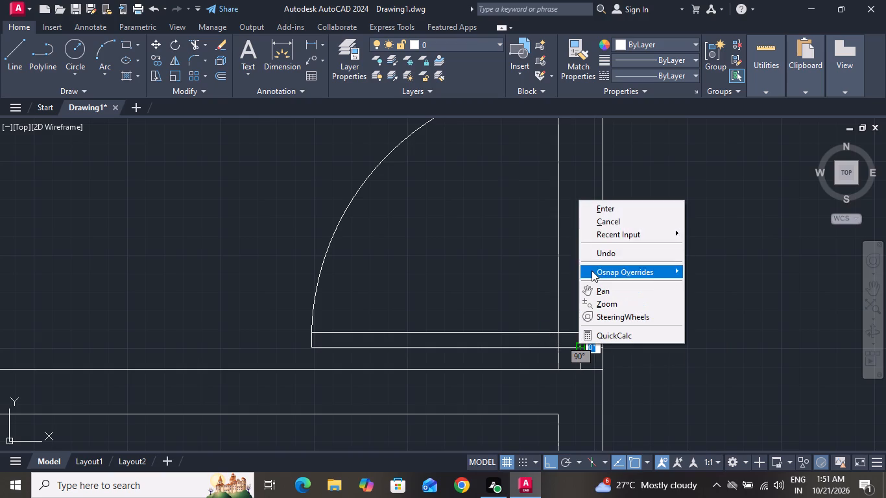
pyautogui.click(619, 227)
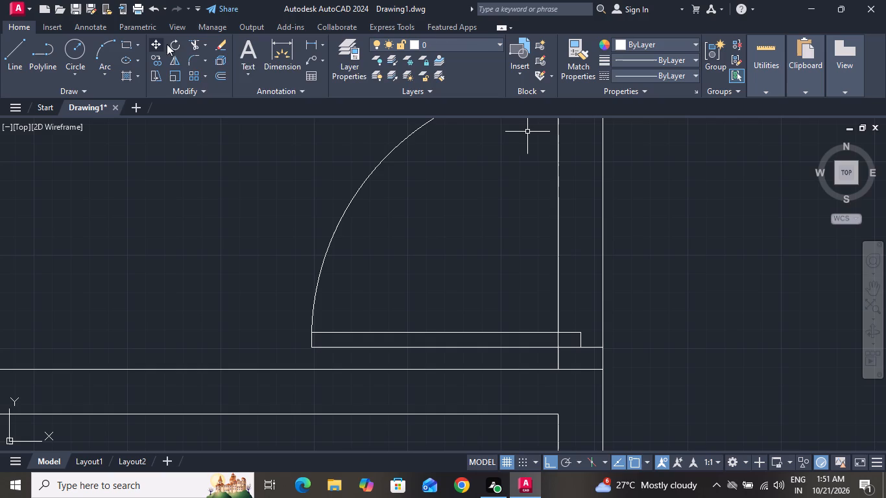
# Trim the lower door-leaf line between the wall's inner face and the leaf's short hinge-end line.
pyautogui.click(190, 45)
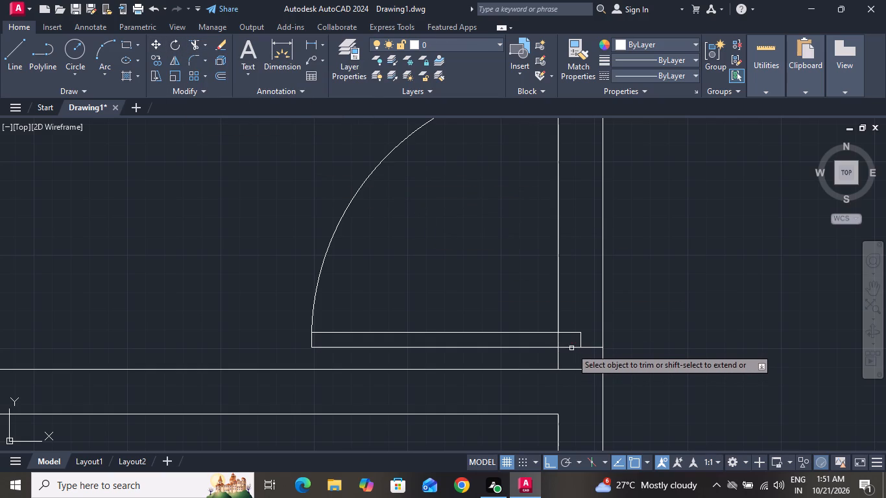
pyautogui.click(571, 347)
pyautogui.click(571, 347)
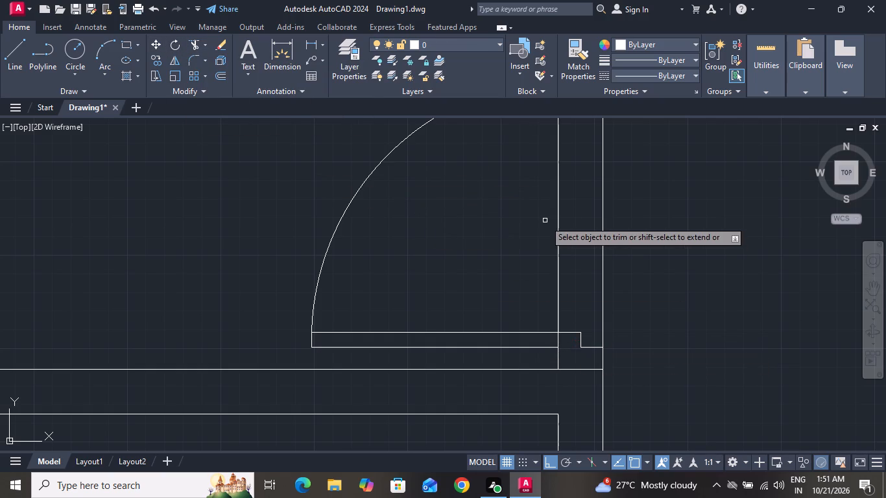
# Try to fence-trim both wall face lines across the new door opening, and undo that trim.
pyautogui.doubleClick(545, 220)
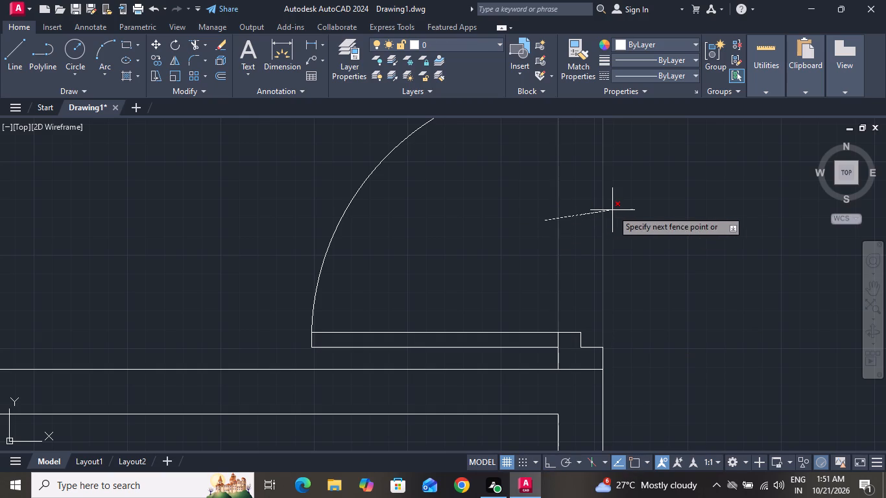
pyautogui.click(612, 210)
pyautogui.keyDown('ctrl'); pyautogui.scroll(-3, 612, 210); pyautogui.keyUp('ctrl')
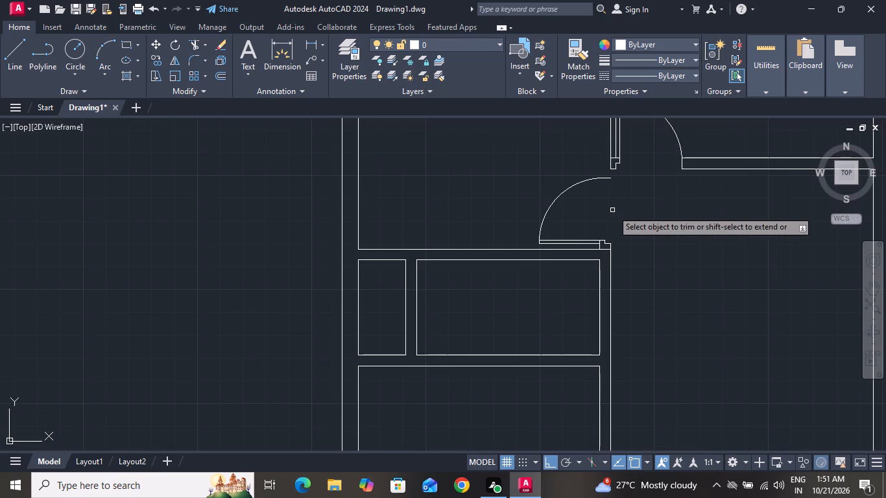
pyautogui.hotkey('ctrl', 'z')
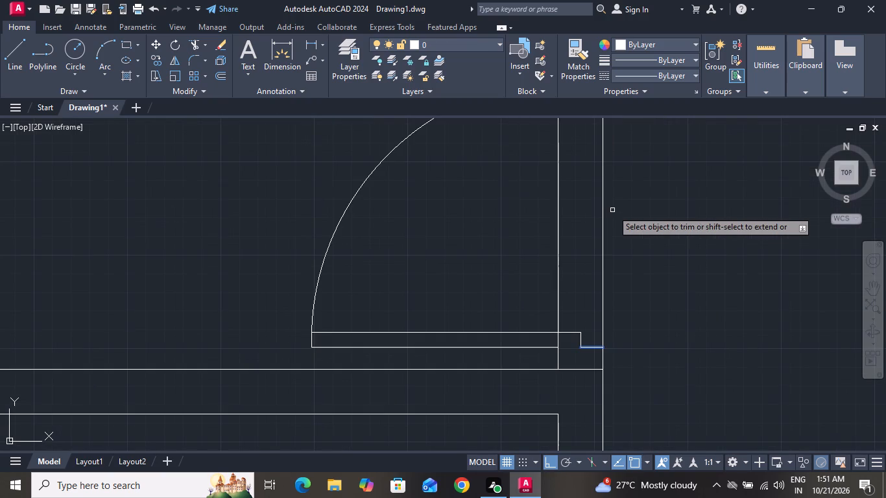
# Trim both wall face lines between the upper and lower jambs to open the doorway, and end the Trim command.
pyautogui.keyDown('ctrl'); pyautogui.scroll(-3, 612, 210); pyautogui.keyUp('ctrl')
pyautogui.moveTo(612, 210); pyautogui.dragTo(579, 210)
pyautogui.rightClick(579, 210)
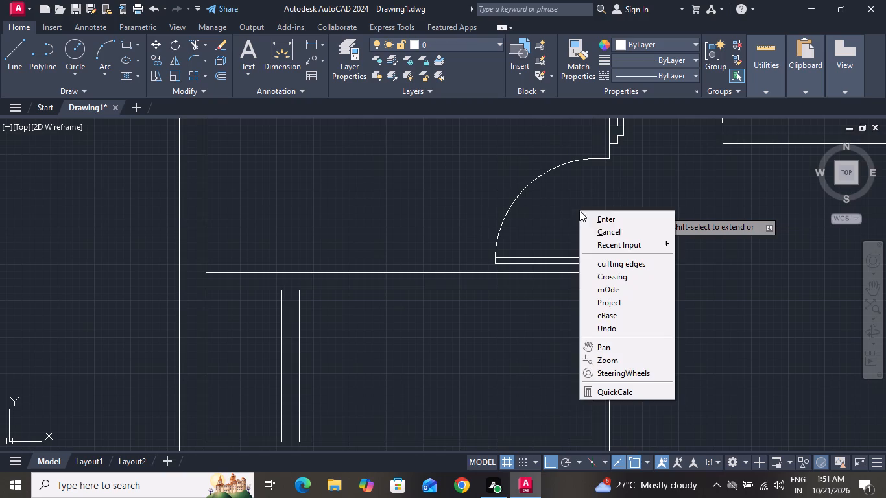
pyautogui.click(593, 230)
pyautogui.keyDown('ctrl'); pyautogui.scroll(-1, 593, 230); pyautogui.keyUp('ctrl')
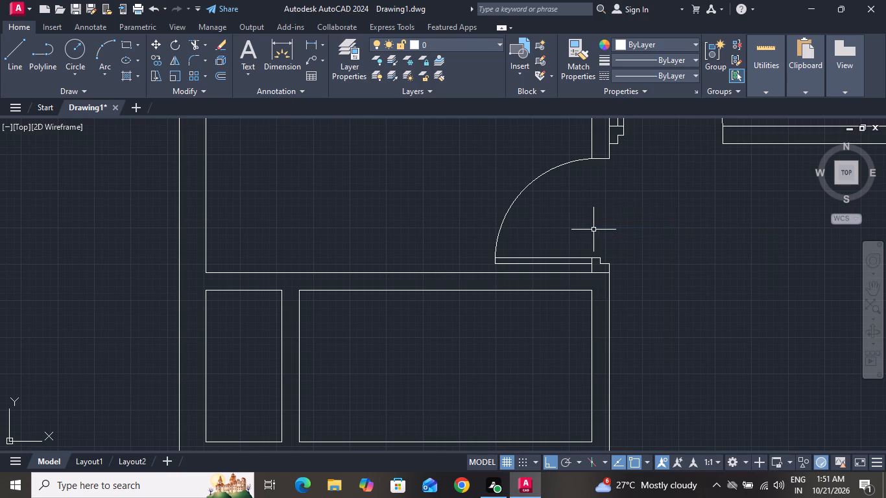
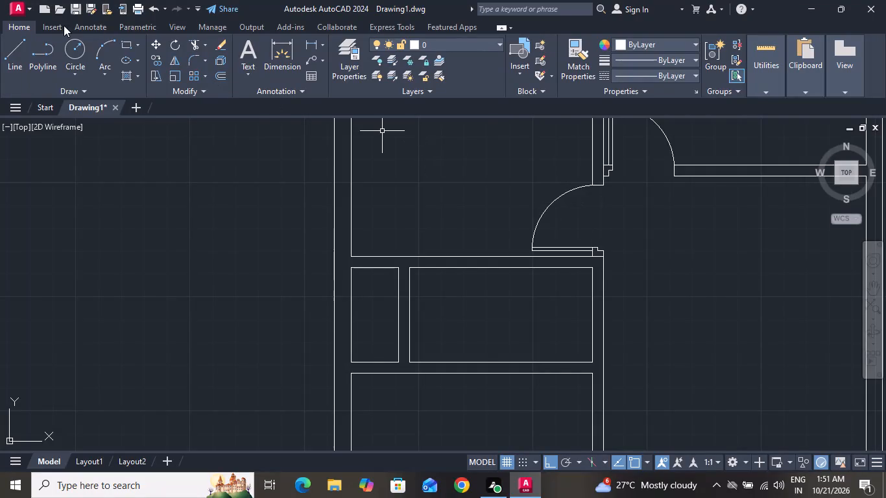
# Draw a short line across the wall thickness from the lower room's upper inner corner to the wall's outer face.
pyautogui.click(0, 48)
pyautogui.click(25, 58)
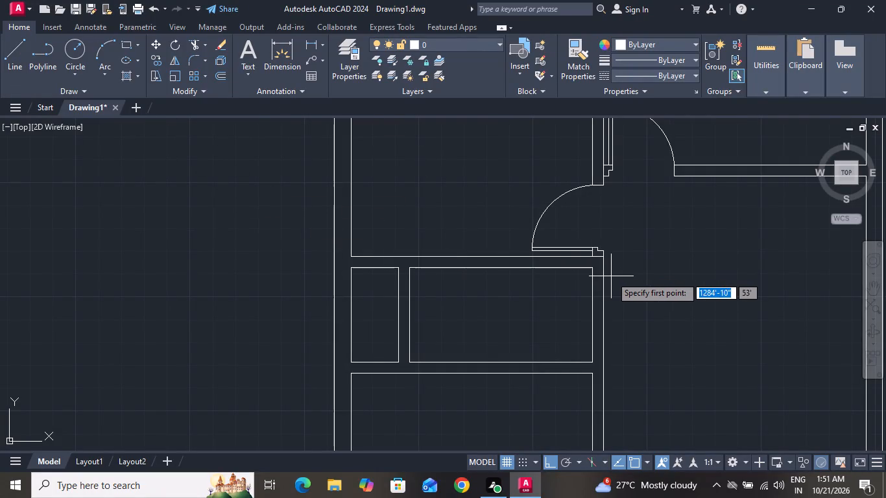
pyautogui.keyDown('ctrl'); pyautogui.scroll(1, 611, 276); pyautogui.keyUp('ctrl')
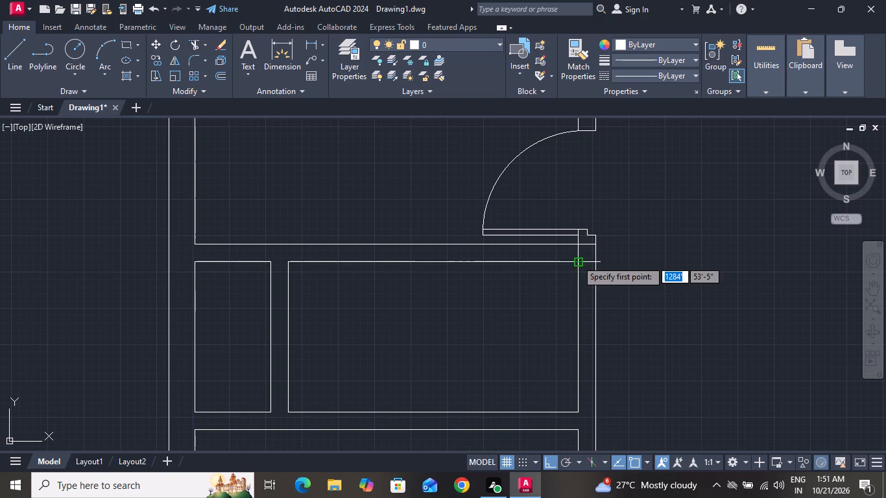
pyautogui.moveTo(577, 260); pyautogui.dragTo(595, 263)
pyautogui.click(595, 263)
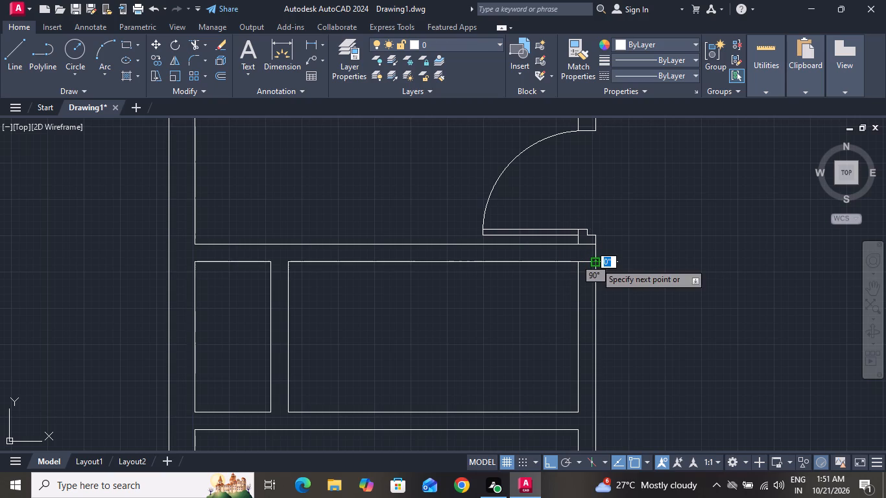
pyautogui.rightClick(595, 263)
pyautogui.click(615, 279)
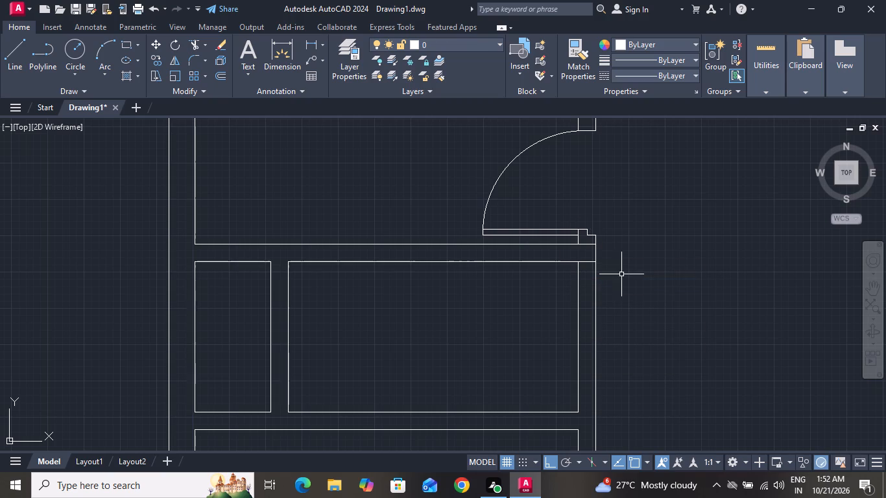
# Offset the new line across the wall 3" downward to mark the upper jamb of the lower room's door.
pyautogui.press('o')
pyautogui.press('space')
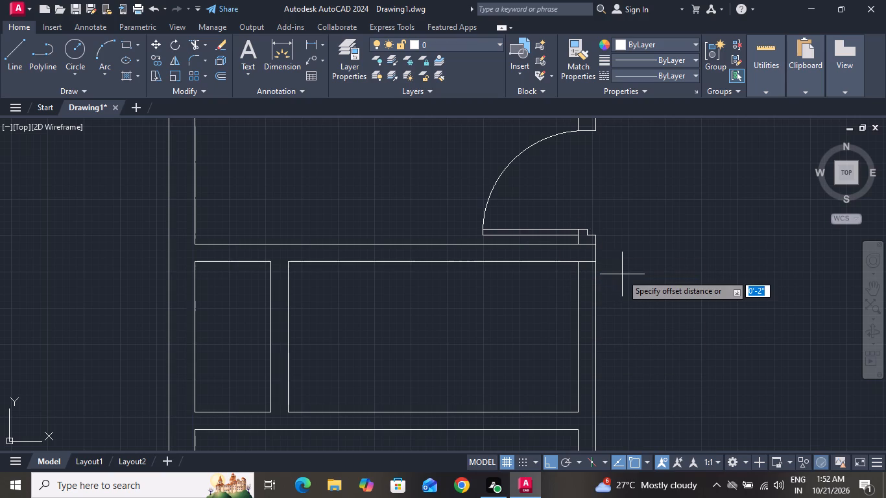
pyautogui.write('3"')
pyautogui.press('Return')
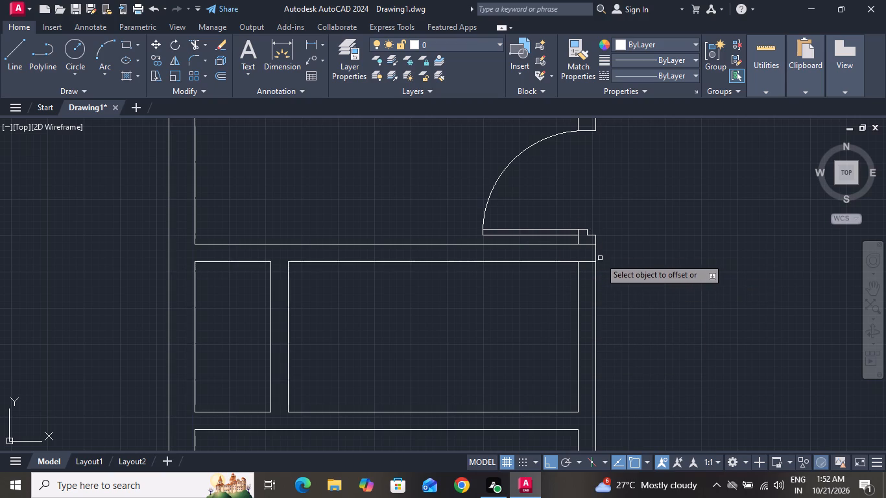
pyautogui.moveTo(587, 261); pyautogui.dragTo(586, 274)
pyautogui.click(586, 274)
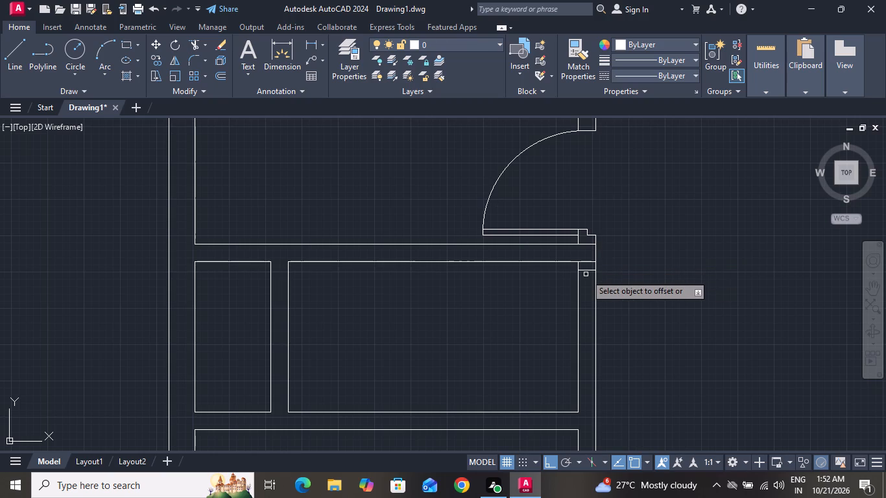
pyautogui.rightClick(586, 274)
pyautogui.click(610, 290)
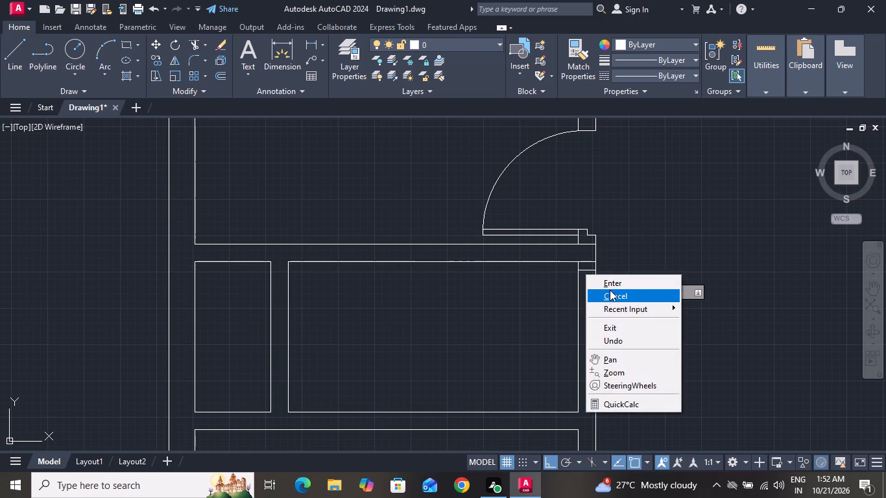
# Offset the upper jamb line 2'6" downward to mark the lower jamb of the door opening.
pyautogui.write('o 2\'6"')
pyautogui.press('Return')
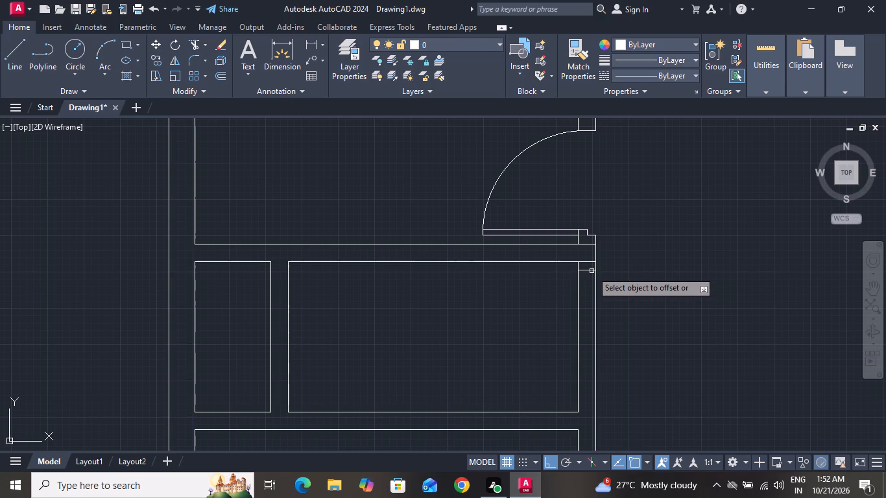
pyautogui.click(592, 271)
pyautogui.click(601, 303)
pyautogui.rightClick(601, 303)
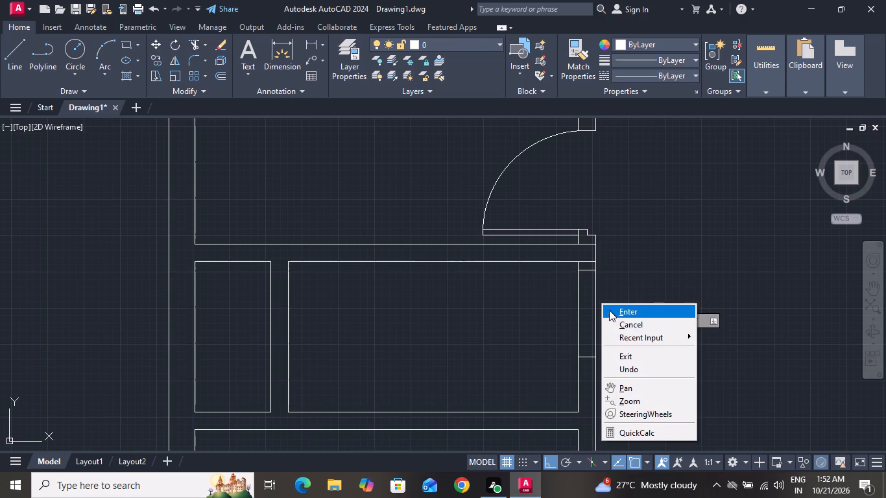
pyautogui.click(620, 325)
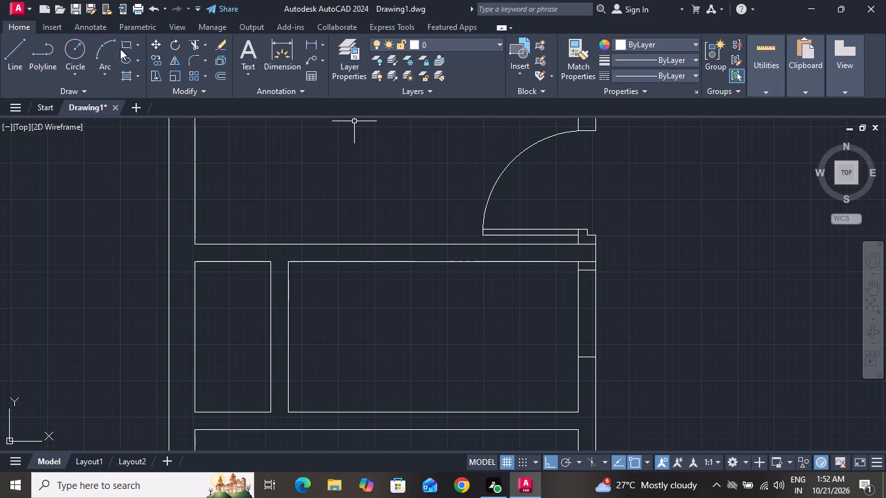
# Draw a 2'6" horizontal door-leaf line into the room from the midpoint of the upper jamb.
pyautogui.click(14, 48)
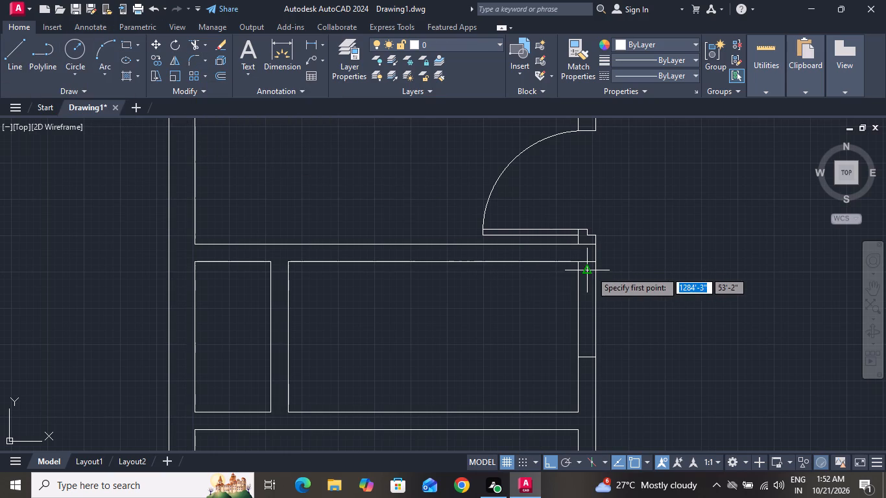
pyautogui.moveTo(591, 271); pyautogui.dragTo(494, 285)
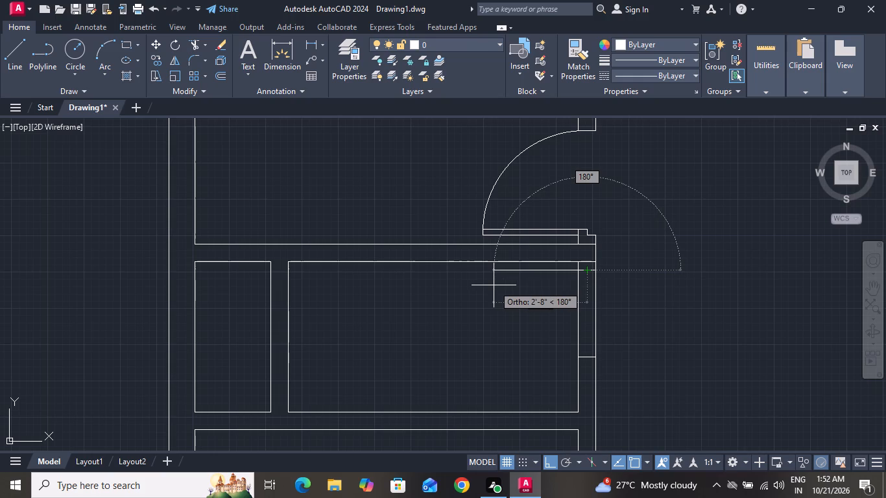
pyautogui.write("2'6")
pyautogui.hotkey('shift', '"')
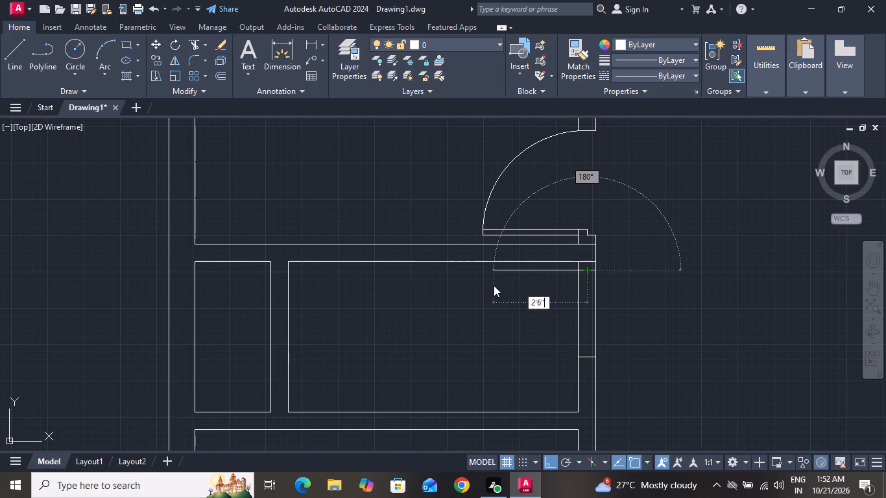
pyautogui.press('Return')
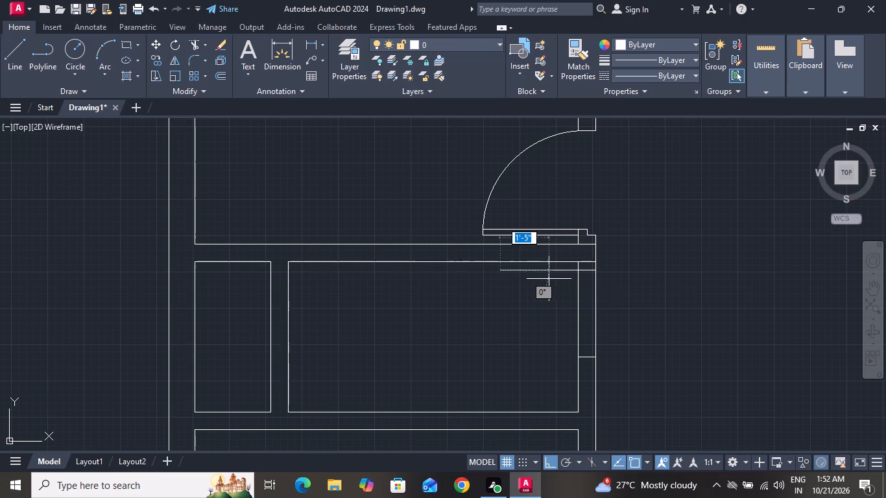
pyautogui.rightClick(510, 290)
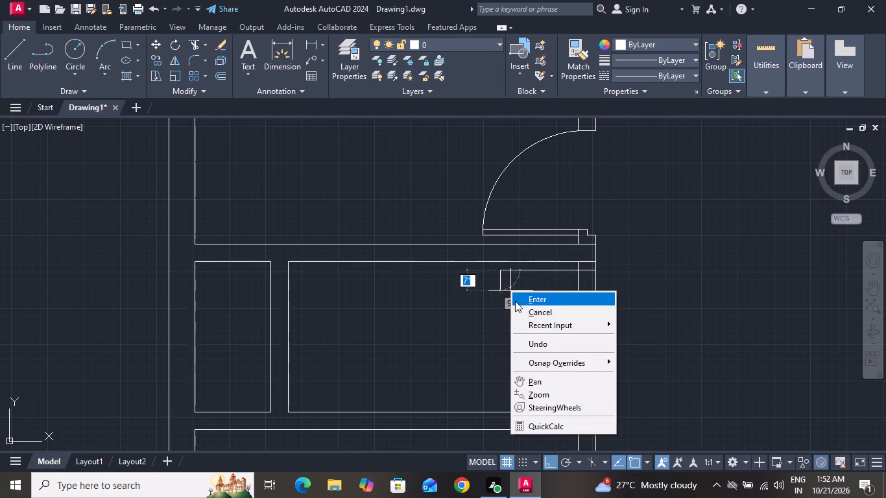
pyautogui.click(515, 306)
# Offset the door-leaf line 2" downward to give the leaf its thickness.
pyautogui.write('o 2')
pyautogui.hotkey('shift', '"')
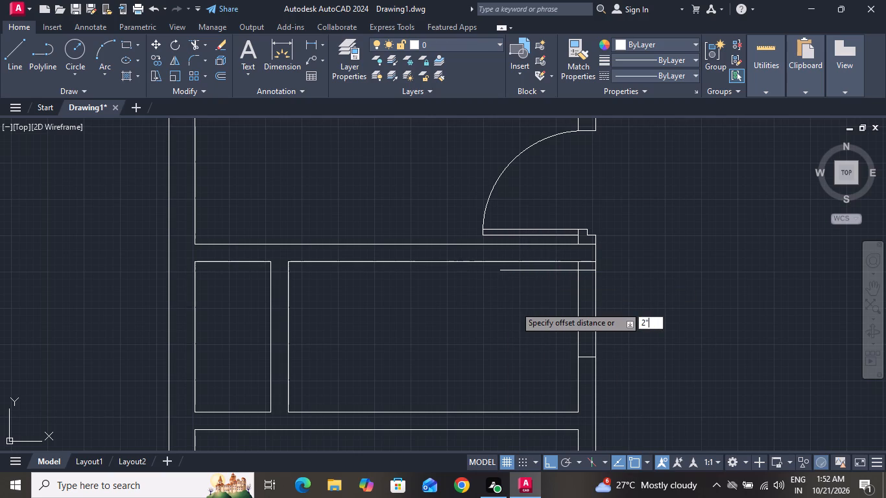
pyautogui.press('Return')
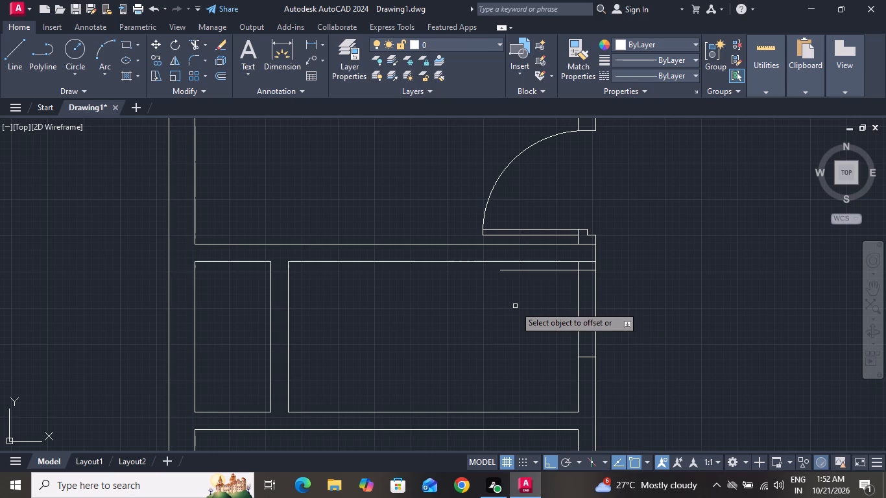
pyautogui.moveTo(545, 271); pyautogui.dragTo(546, 285)
pyautogui.click(546, 285)
pyautogui.rightClick(546, 285)
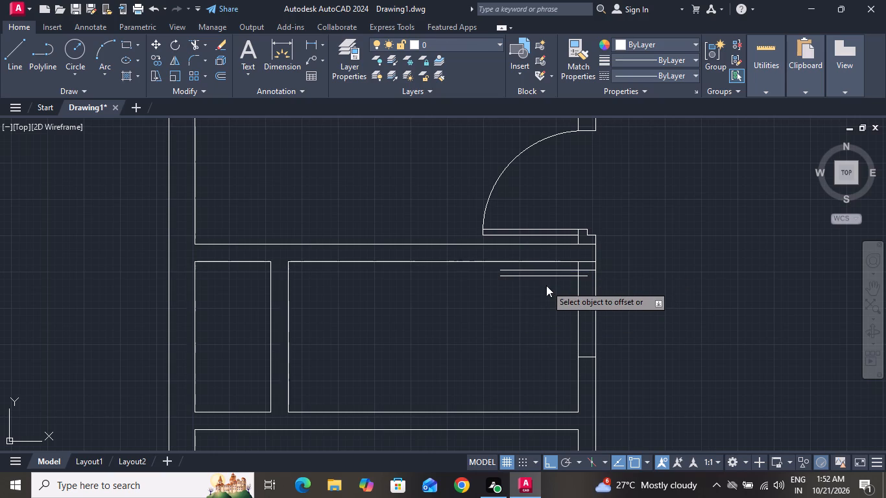
pyautogui.moveTo(562, 314); pyautogui.dragTo(565, 304)
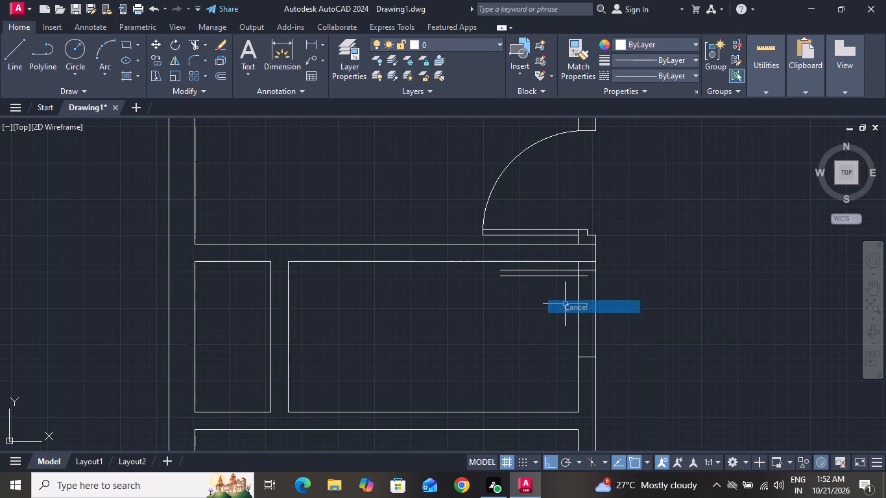
pyautogui.click(565, 304)
# Draw the door-swing arc from the lower jamb's midpoint through the lower leaf line's free end to the upper leaf line's free end.
pyautogui.press('a')
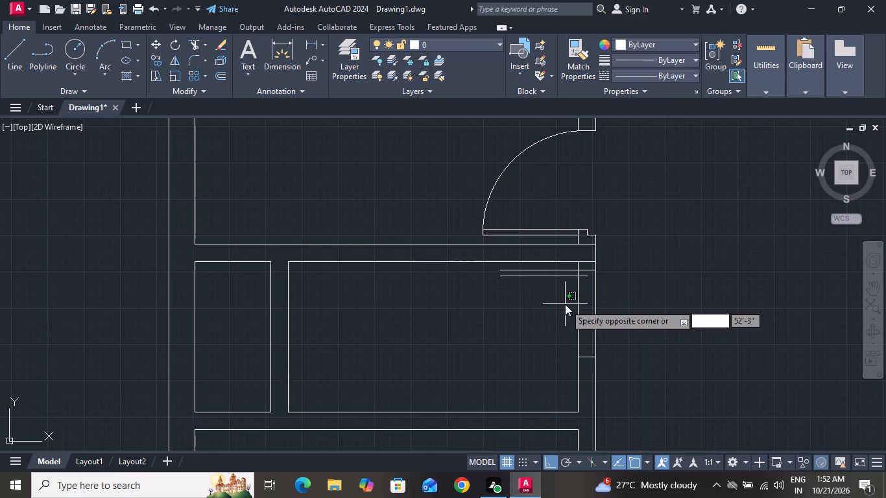
pyautogui.press('space')
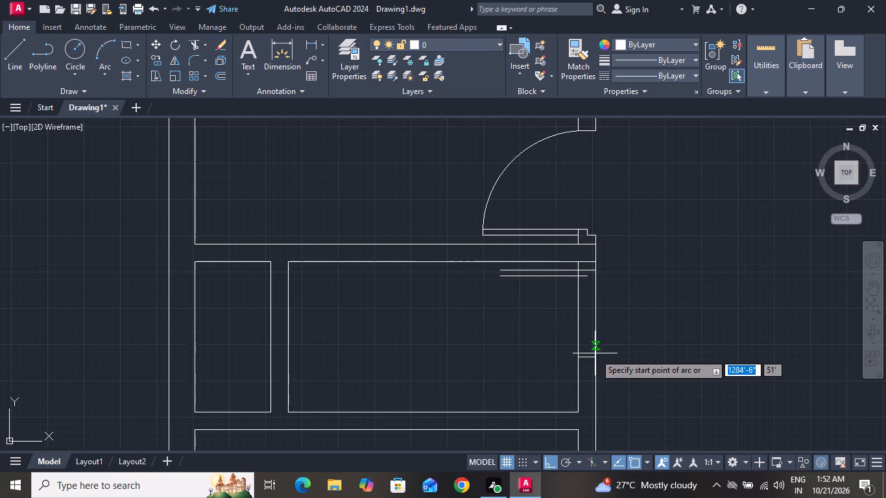
pyautogui.moveTo(591, 360); pyautogui.dragTo(544, 287)
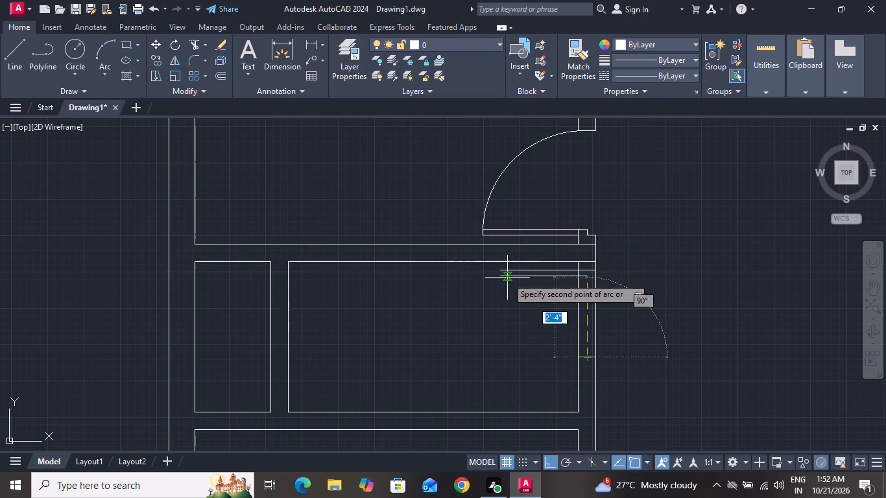
pyautogui.click(500, 278)
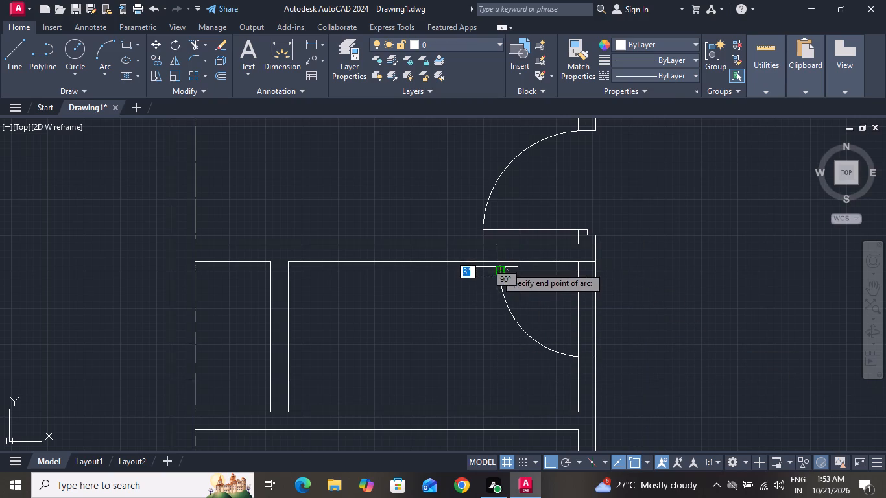
pyautogui.click(496, 267)
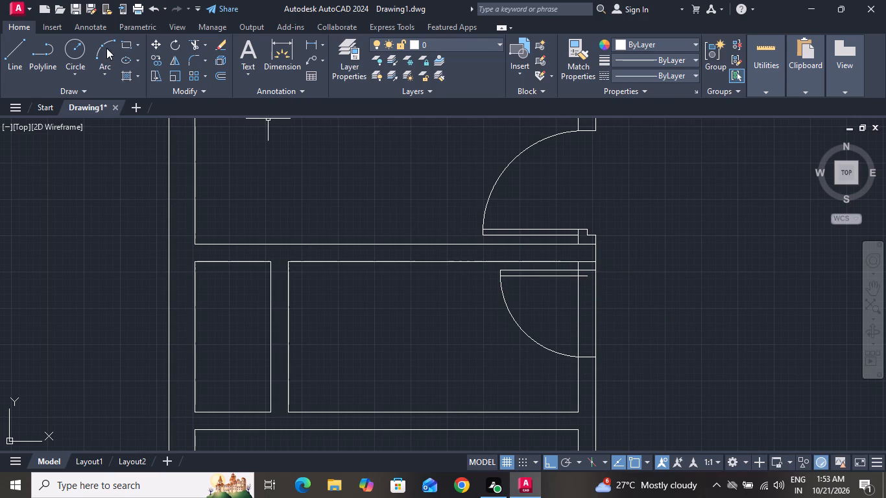
# Draw a short vertical line between the two leaf lines to close the leaf's hinge end.
pyautogui.click(14, 47)
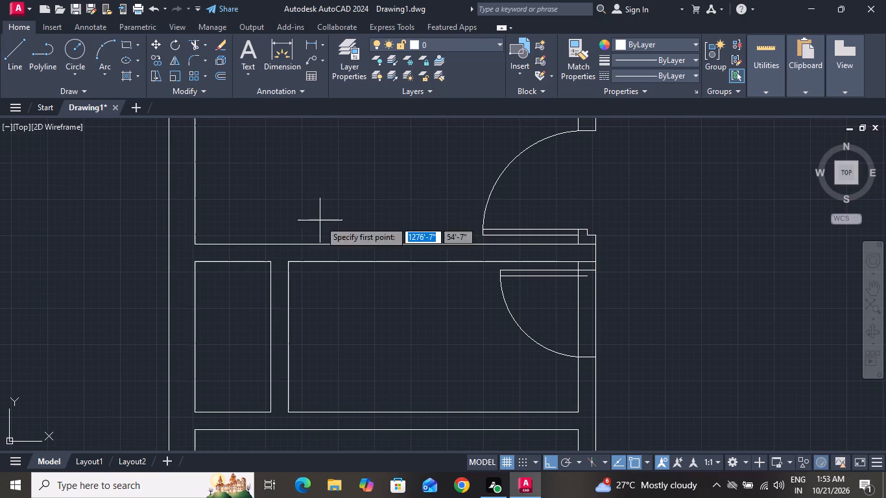
pyautogui.click(586, 279)
pyautogui.click(583, 268)
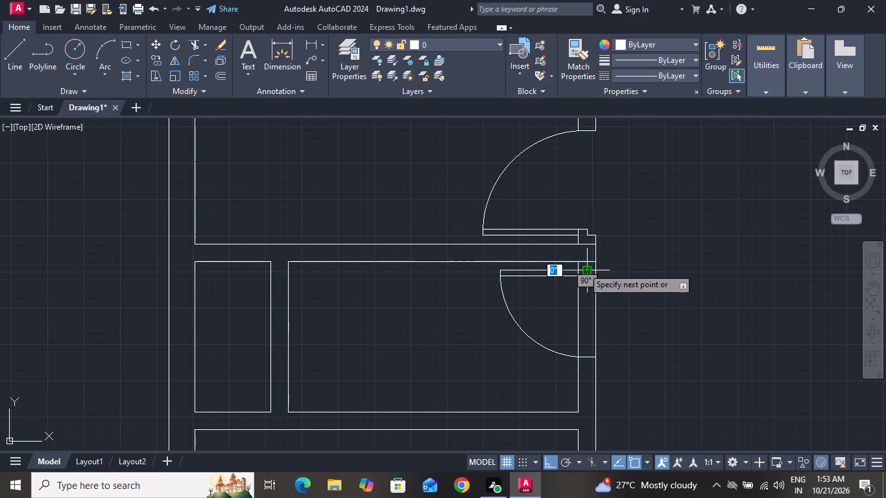
pyautogui.rightClick(583, 268)
pyautogui.click(619, 285)
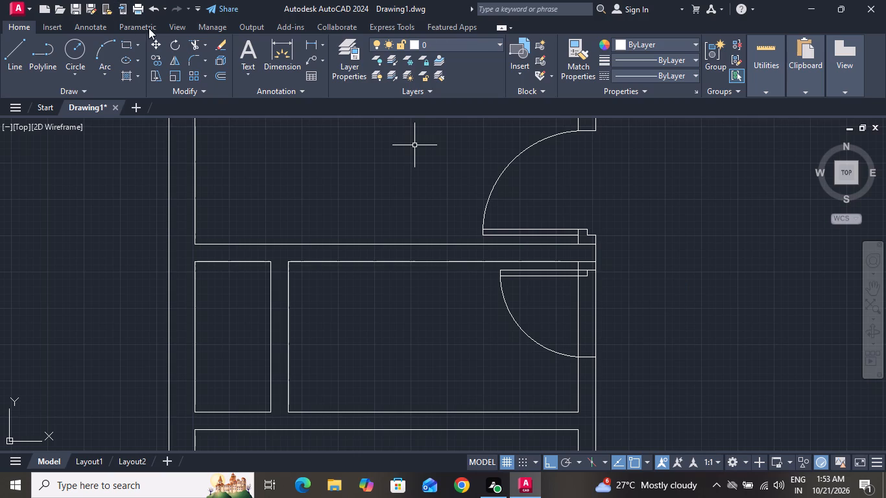
# Trim the upper door-leaf line between the wall's inner face and the leaf's short hinge-end line.
pyautogui.click(193, 45)
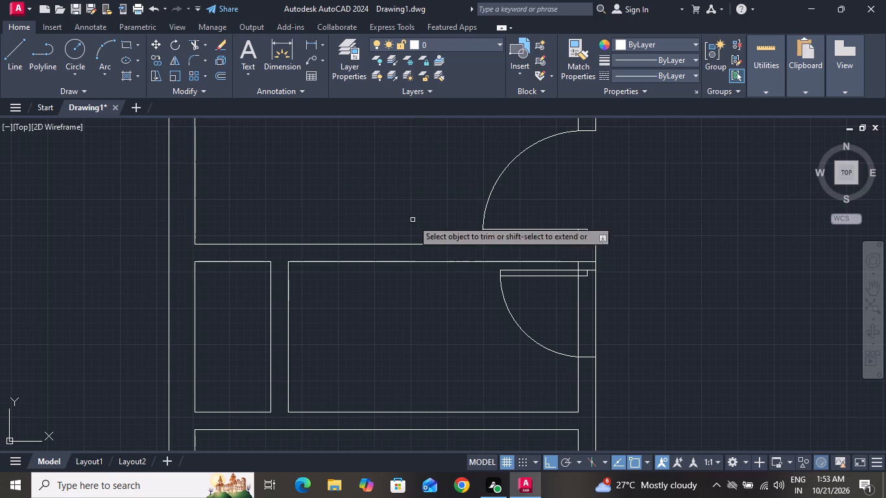
pyautogui.keyDown('ctrl'); pyautogui.scroll(3, 542, 292); pyautogui.keyUp('ctrl')
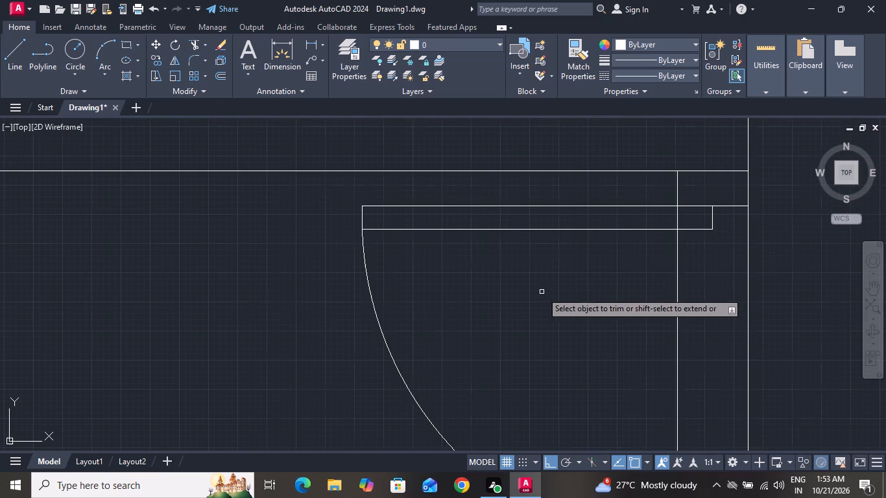
pyautogui.click(691, 205)
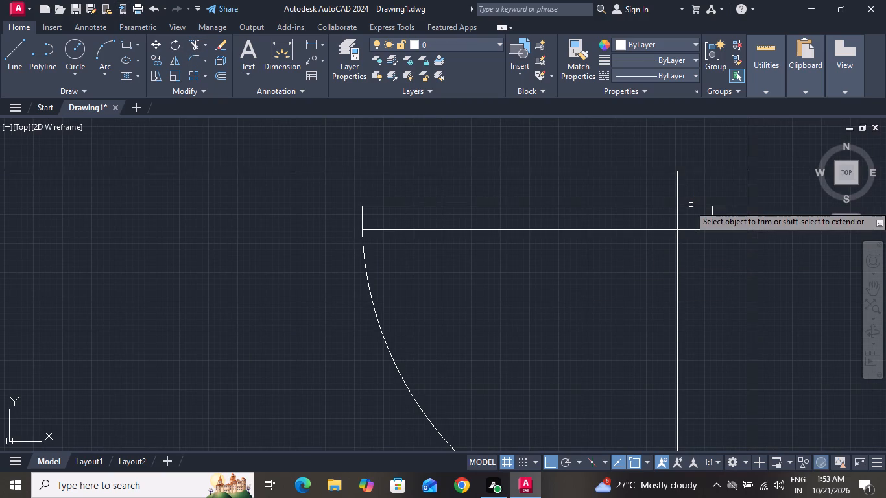
pyautogui.doubleClick(691, 205)
# Trim both vertical wall lines across the small room's door opening, between the hinge side and the lower jamb.
pyautogui.click(695, 268)
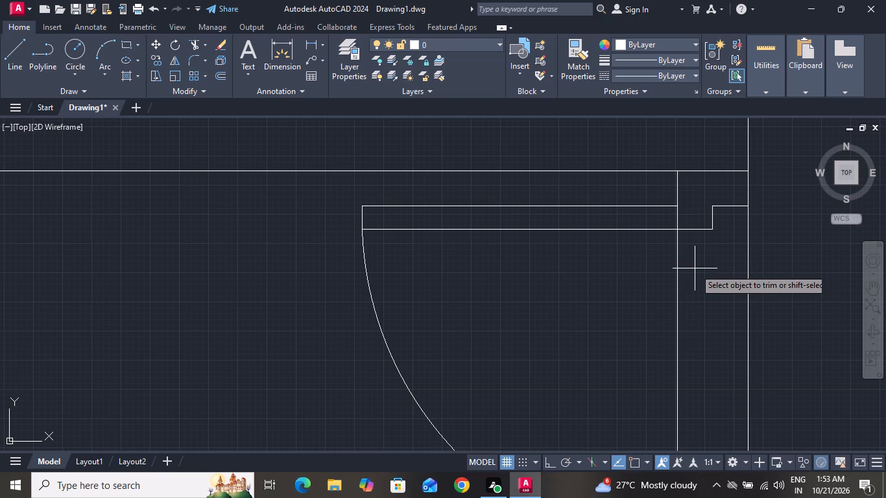
pyautogui.keyDown('ctrl'); pyautogui.scroll(-4, 695, 268); pyautogui.keyUp('ctrl')
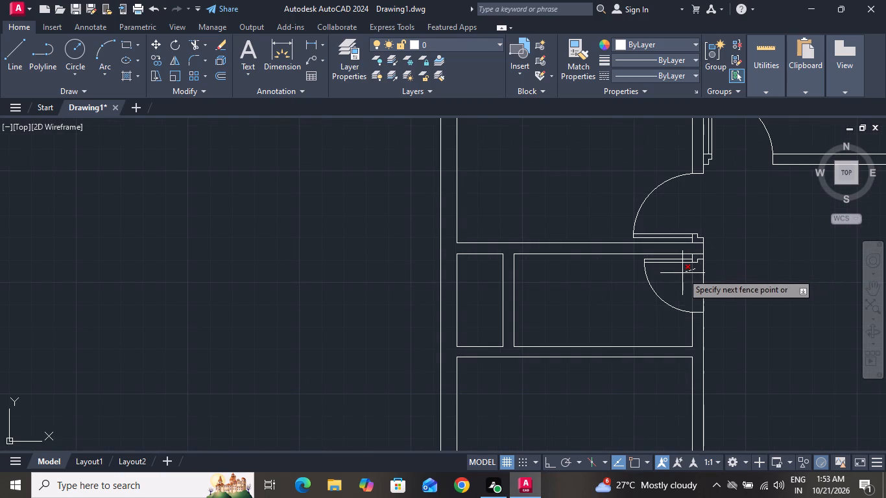
pyautogui.click(682, 273)
pyautogui.moveTo(682, 273); pyautogui.dragTo(712, 275)
pyautogui.moveTo(712, 275); pyautogui.dragTo(692, 275)
pyautogui.click(692, 275)
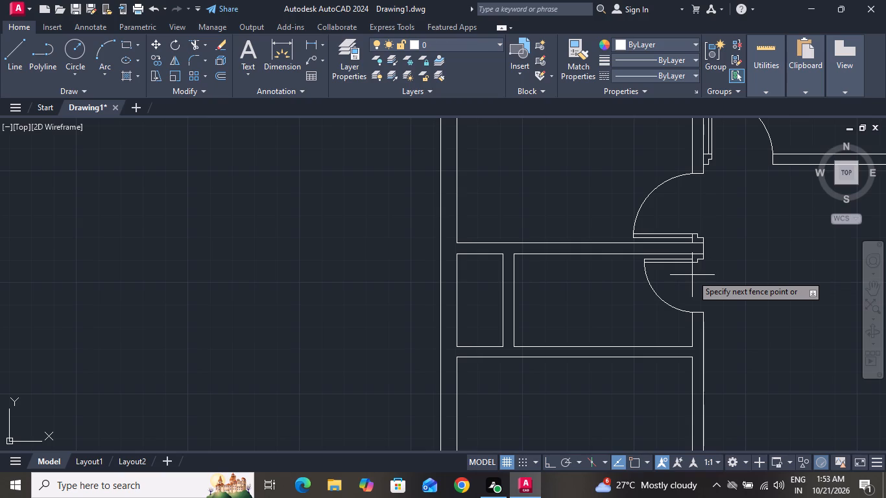
pyautogui.rightClick(692, 275)
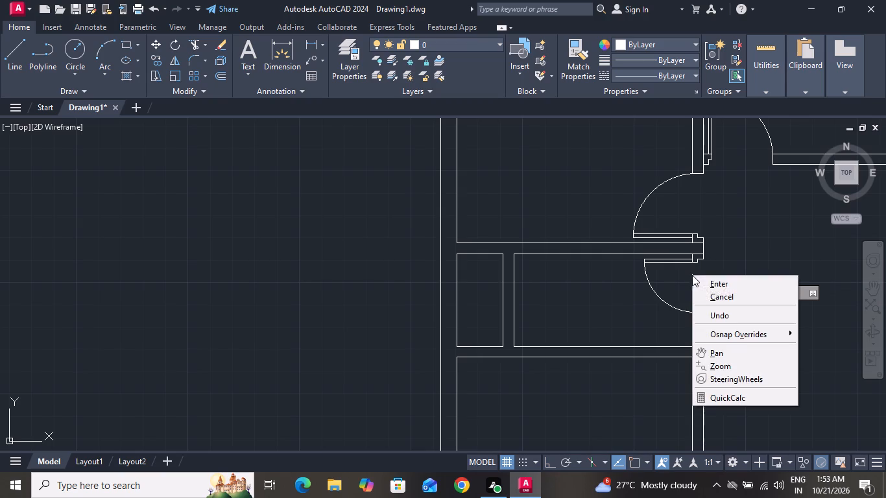
pyautogui.click(705, 303)
pyautogui.click(711, 298)
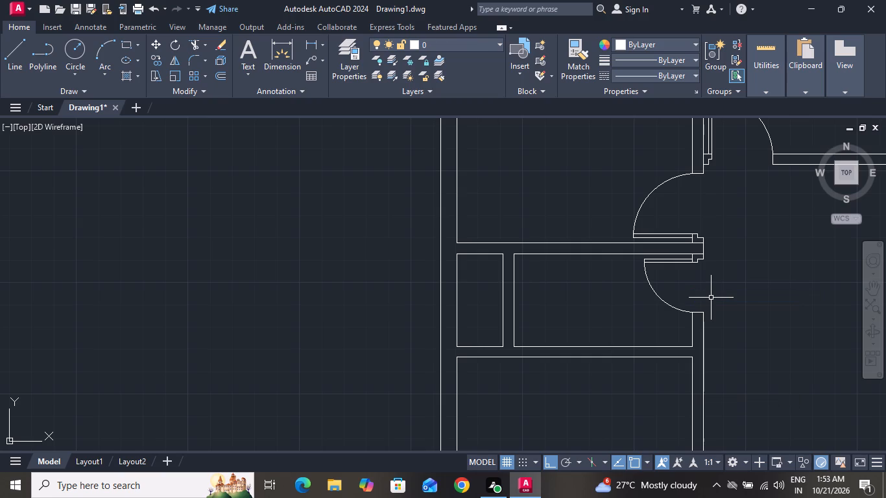
# Draw a short vertical line across the horizontal wall below the large right-hand room, at the wall's midpoint.
pyautogui.keyDown('ctrl'); pyautogui.scroll(-4, 711, 298); pyautogui.keyUp('ctrl')
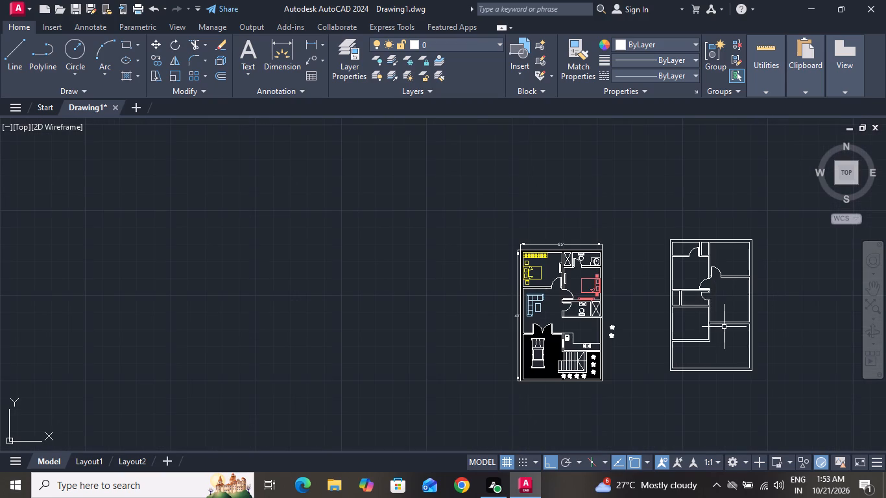
pyautogui.keyDown('ctrl'); pyautogui.scroll(3, 724, 327); pyautogui.keyUp('ctrl')
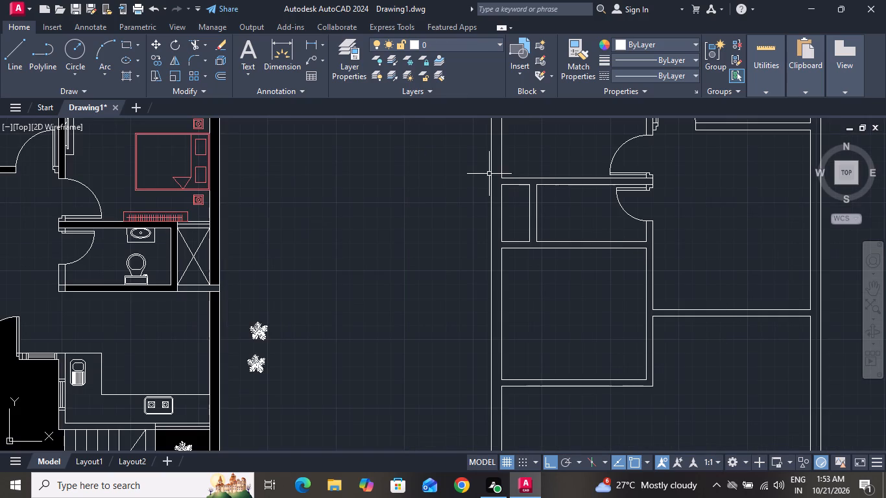
pyautogui.click(0, 54)
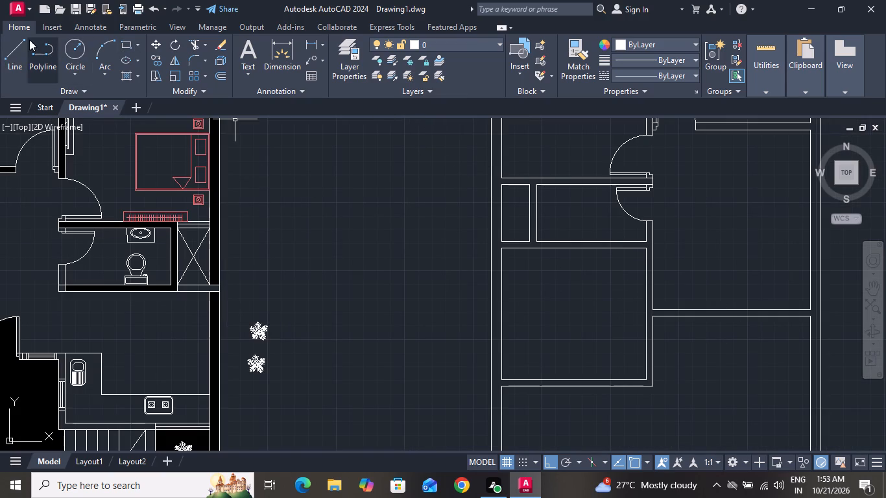
pyautogui.click(23, 49)
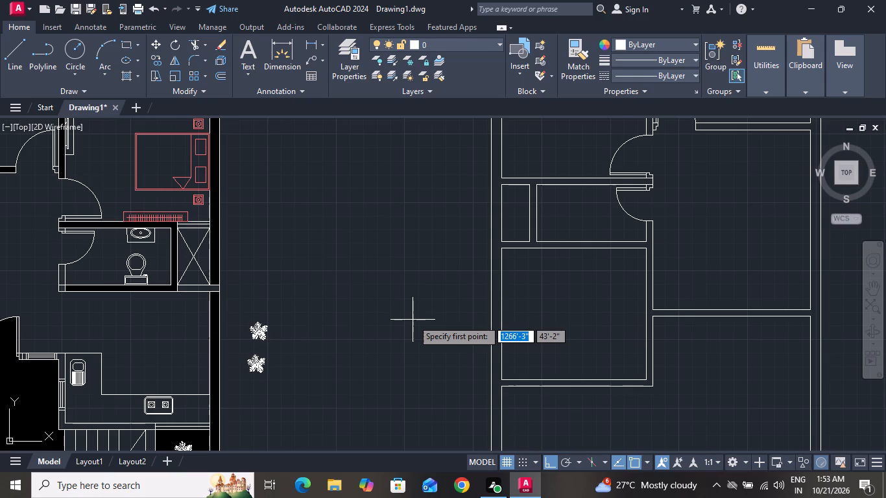
pyautogui.keyDown('ctrl'); pyautogui.scroll(-1, 413, 320); pyautogui.keyUp('ctrl')
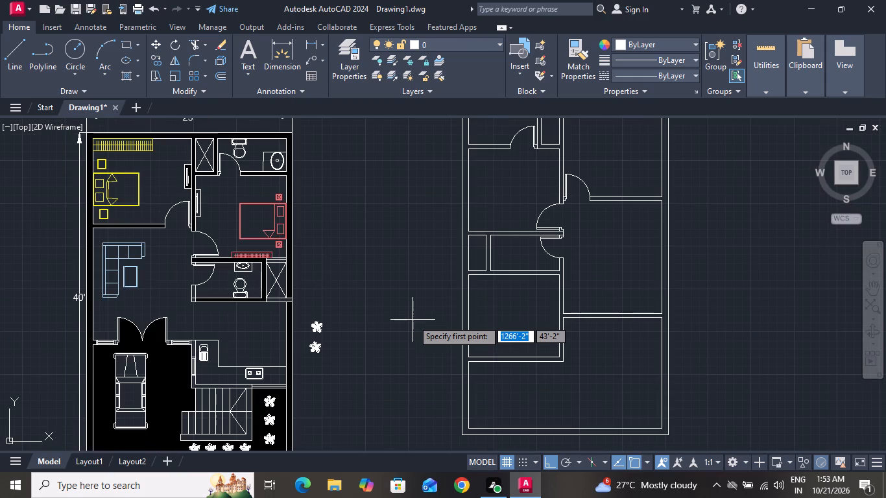
pyautogui.keyDown('ctrl'); pyautogui.scroll(-3, 413, 320); pyautogui.keyUp('ctrl')
pyautogui.keyDown('ctrl'); pyautogui.scroll(1, 413, 320); pyautogui.keyUp('ctrl')
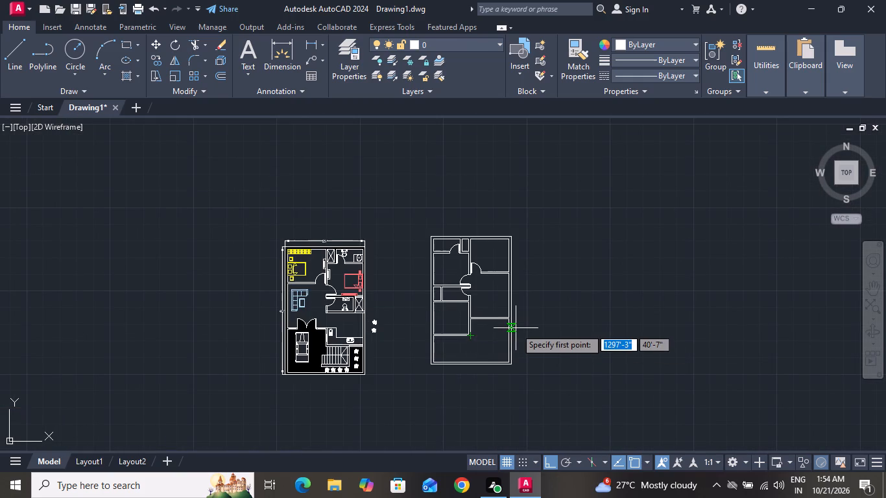
pyautogui.keyDown('ctrl'); pyautogui.scroll(2, 453, 313); pyautogui.keyUp('ctrl')
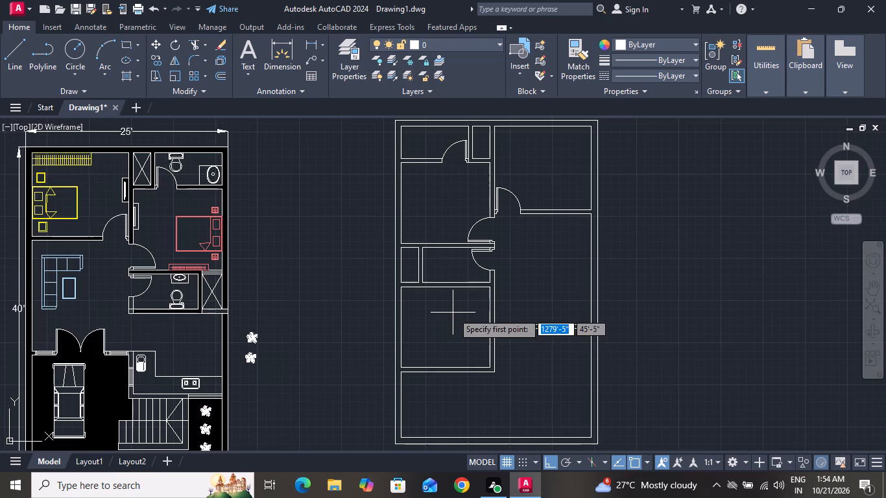
pyautogui.keyDown('ctrl'); pyautogui.scroll(1, 546, 331); pyautogui.keyUp('ctrl')
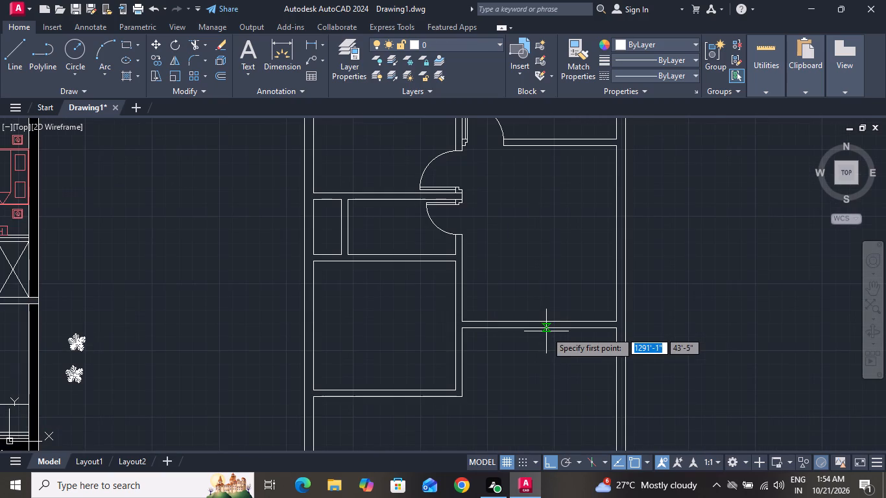
pyautogui.moveTo(536, 331); pyautogui.dragTo(538, 318)
pyautogui.click(538, 318)
pyautogui.rightClick(538, 318)
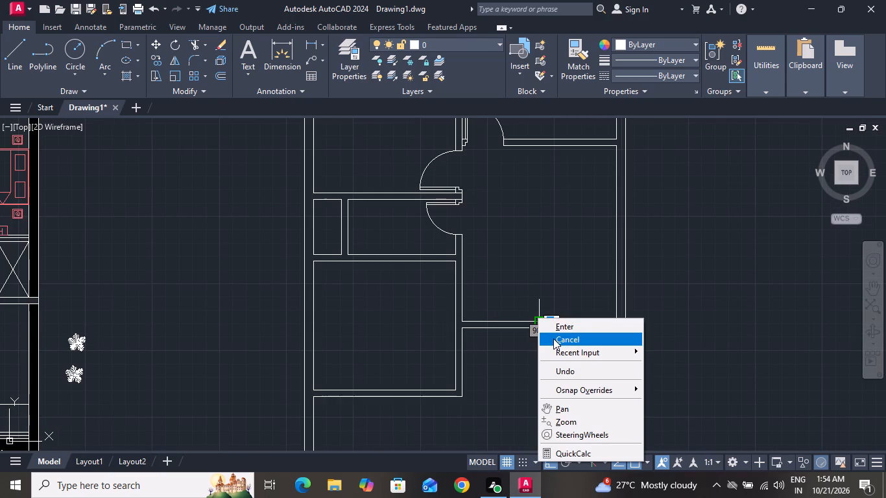
pyautogui.click(553, 338)
# Offset the short midpoint line 3' to each side along the wall to mark the double-door opening.
pyautogui.press('o')
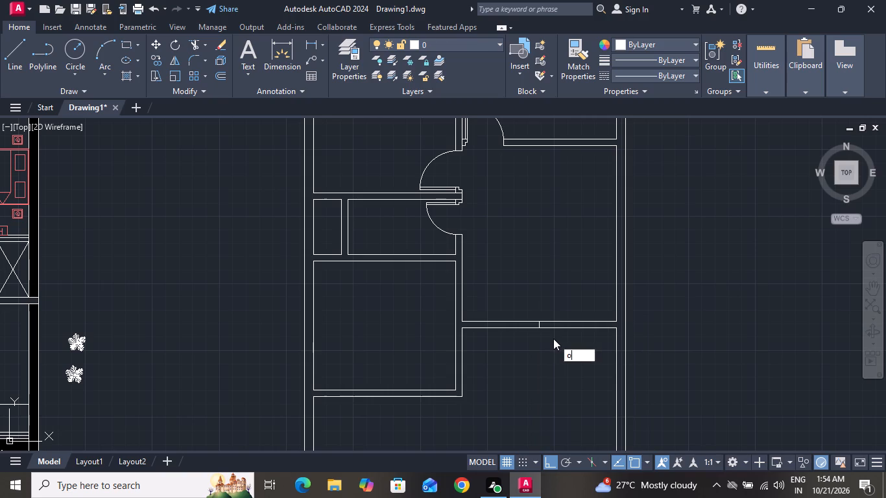
pyautogui.press('space')
pyautogui.write("3'")
pyautogui.press('Return')
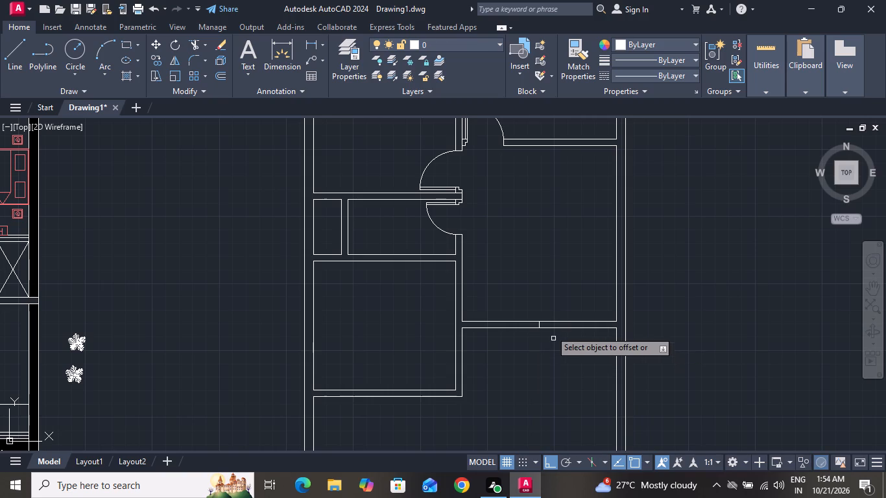
pyautogui.keyDown('ctrl'); pyautogui.scroll(4, 539, 306); pyautogui.keyUp('ctrl')
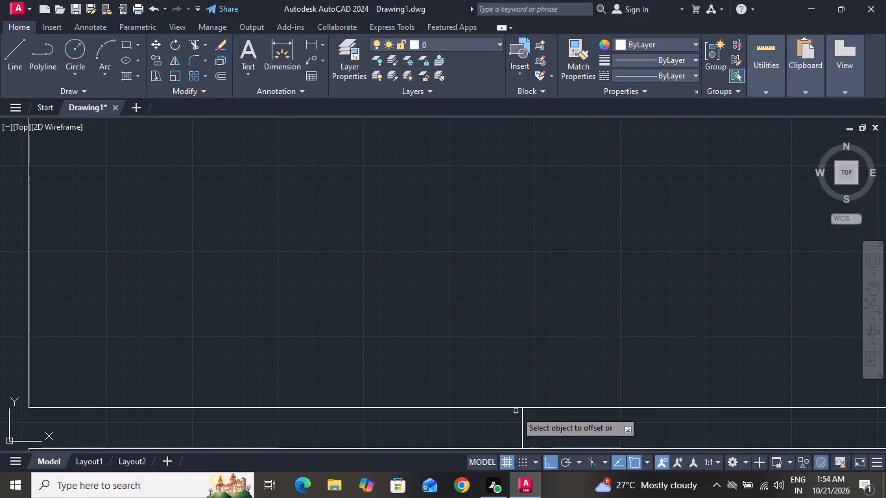
pyautogui.moveTo(523, 421); pyautogui.dragTo(566, 428)
pyautogui.moveTo(566, 428); pyautogui.dragTo(520, 430)
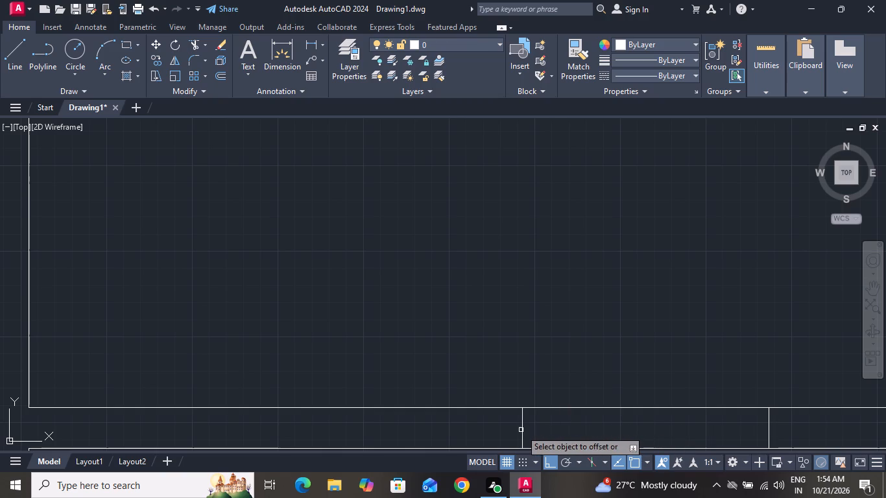
pyautogui.moveTo(520, 430); pyautogui.dragTo(522, 427)
pyautogui.click(522, 427)
pyautogui.click(431, 427)
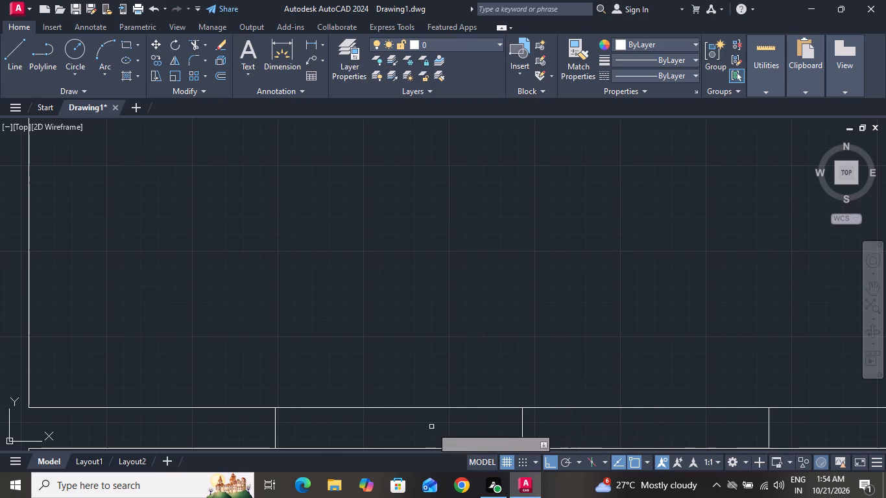
pyautogui.rightClick(431, 427)
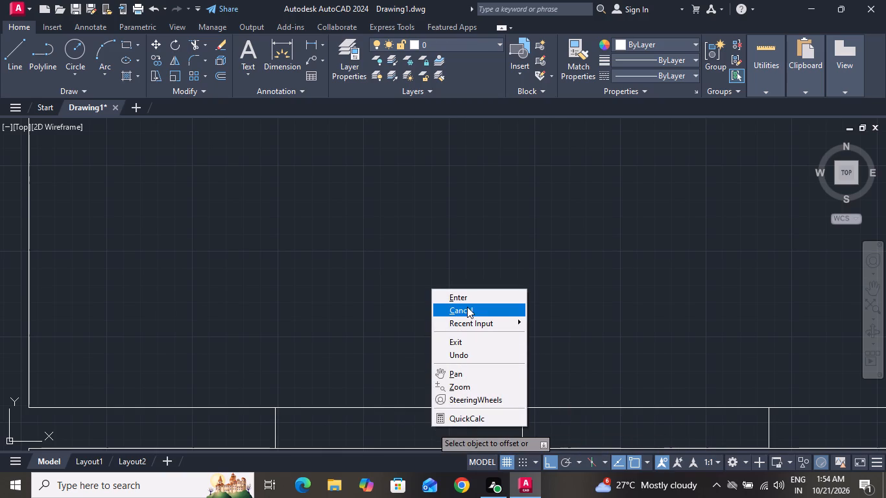
pyautogui.click(467, 307)
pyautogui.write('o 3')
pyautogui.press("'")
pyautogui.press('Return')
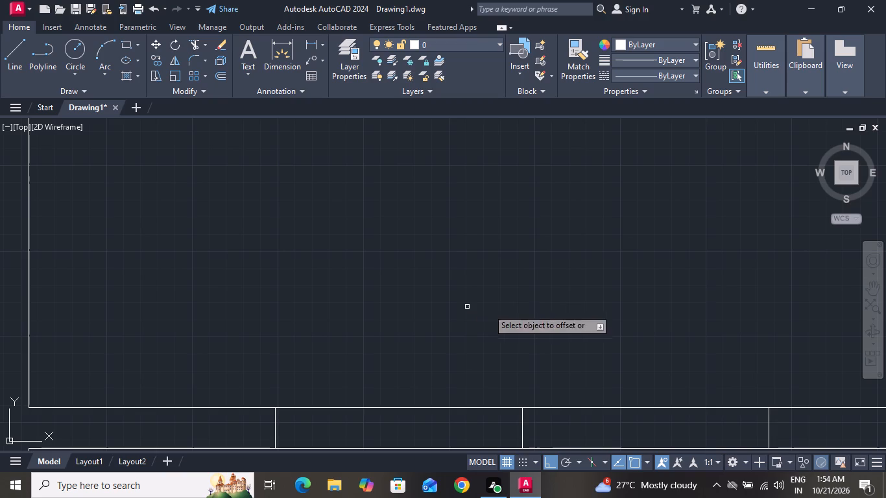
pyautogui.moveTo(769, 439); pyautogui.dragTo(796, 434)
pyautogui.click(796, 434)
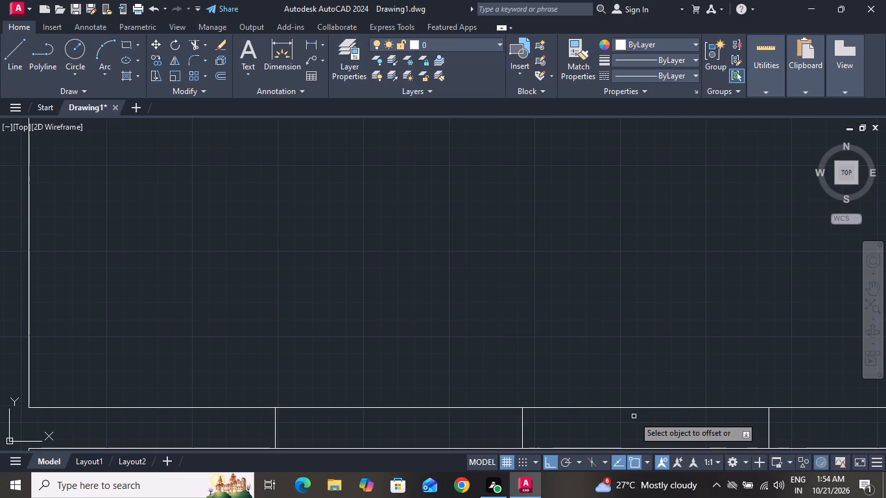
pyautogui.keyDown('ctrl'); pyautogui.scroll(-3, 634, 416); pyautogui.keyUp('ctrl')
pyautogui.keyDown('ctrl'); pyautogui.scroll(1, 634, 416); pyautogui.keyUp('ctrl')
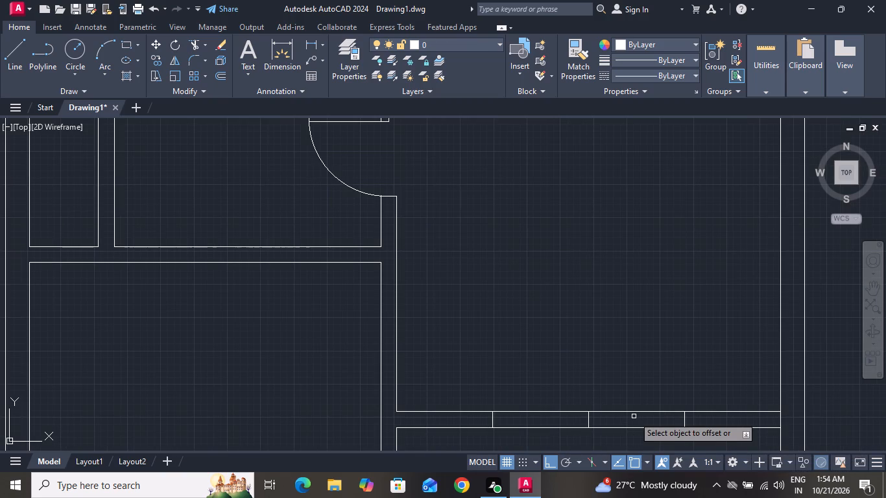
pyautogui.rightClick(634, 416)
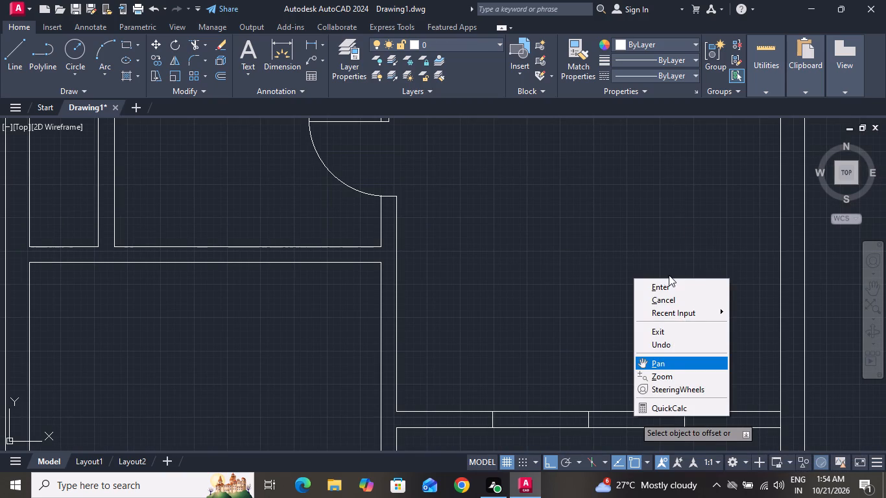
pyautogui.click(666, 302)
# Offset the two outer opening lines 3" outward, away from the centre line, to form the door jambs.
pyautogui.press('o')
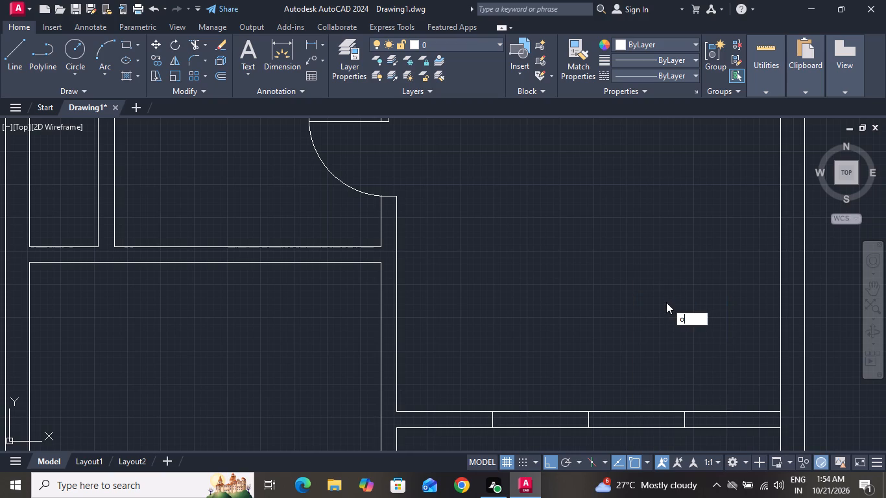
pyautogui.press('space')
pyautogui.press('3')
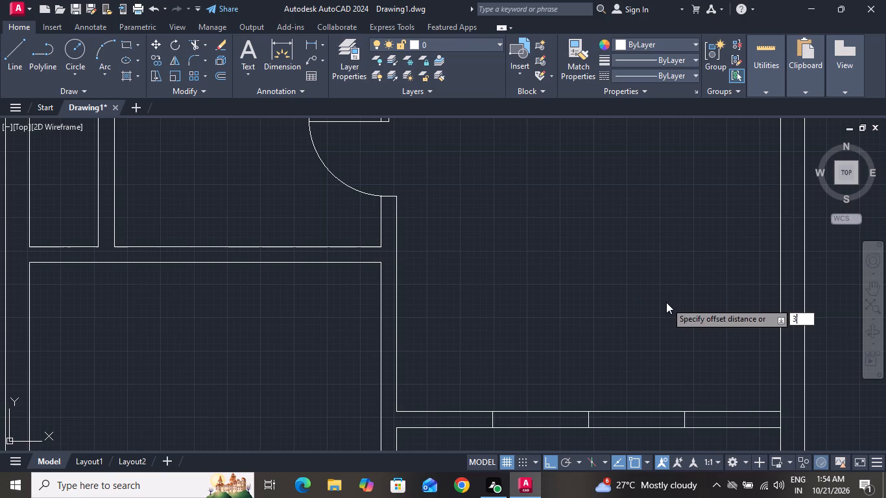
pyautogui.hotkey('shift', '"')
pyautogui.press('Return')
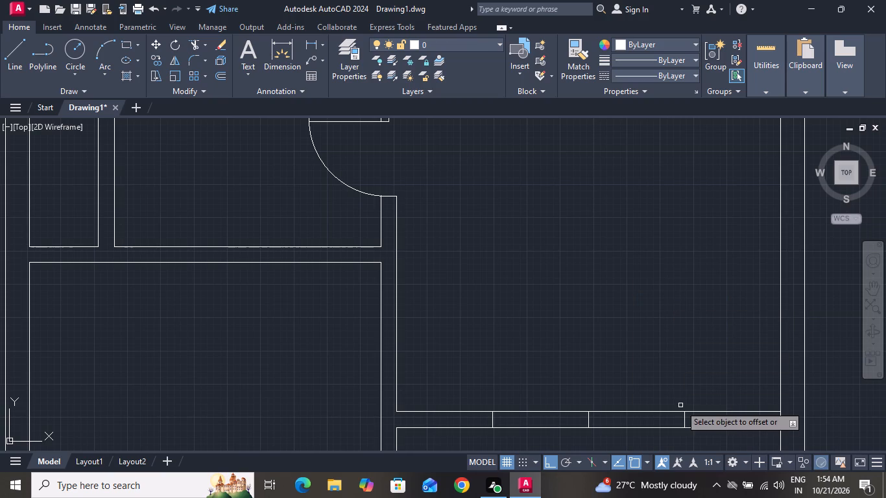
pyautogui.click(684, 420)
pyautogui.moveTo(707, 420); pyautogui.dragTo(563, 412)
pyautogui.moveTo(493, 418); pyautogui.dragTo(483, 420)
pyautogui.click(483, 420)
pyautogui.rightClick(483, 420)
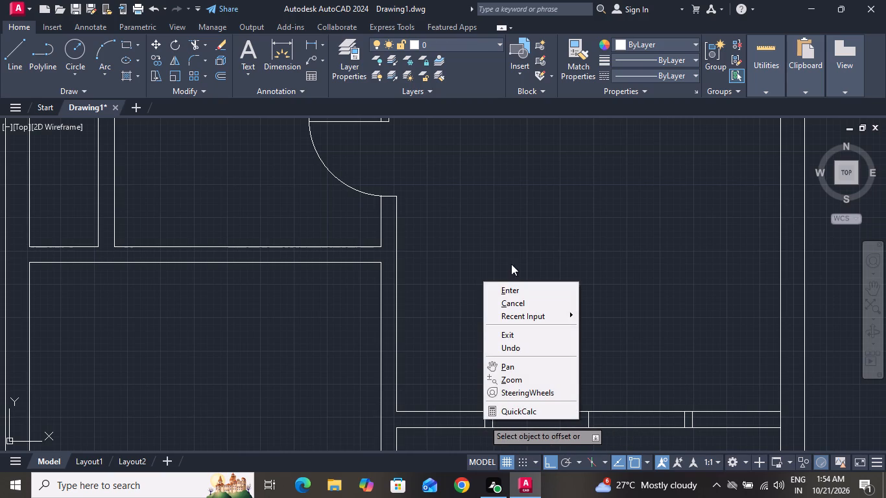
pyautogui.click(504, 306)
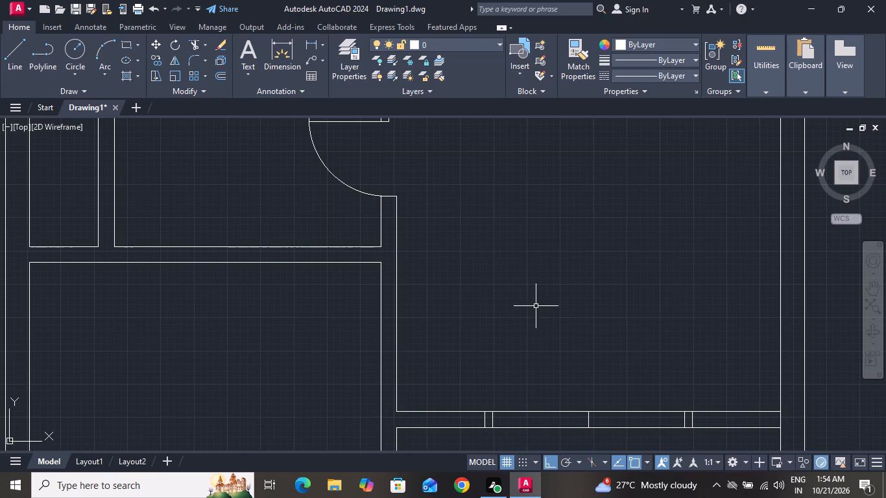
# Draw a 3' vertical door-leaf line upward from the midpoint of the right jamb's inner line.
pyautogui.click(1, 46)
pyautogui.click(16, 54)
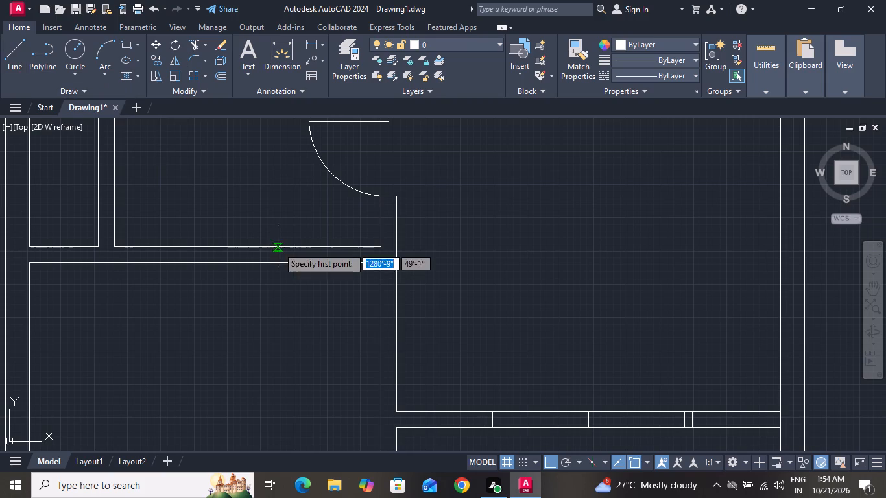
pyautogui.moveTo(688, 421); pyautogui.dragTo(671, 331)
pyautogui.write("3'")
pyautogui.press('Return')
pyautogui.rightClick(671, 331)
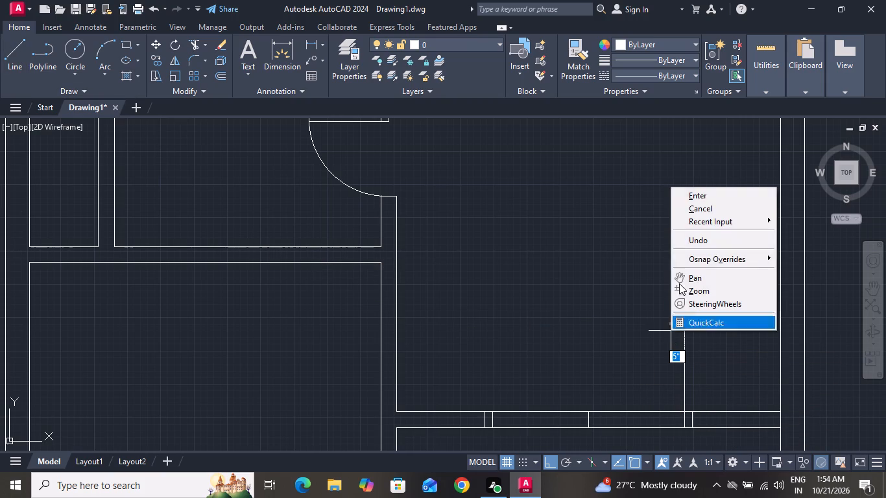
pyautogui.click(683, 206)
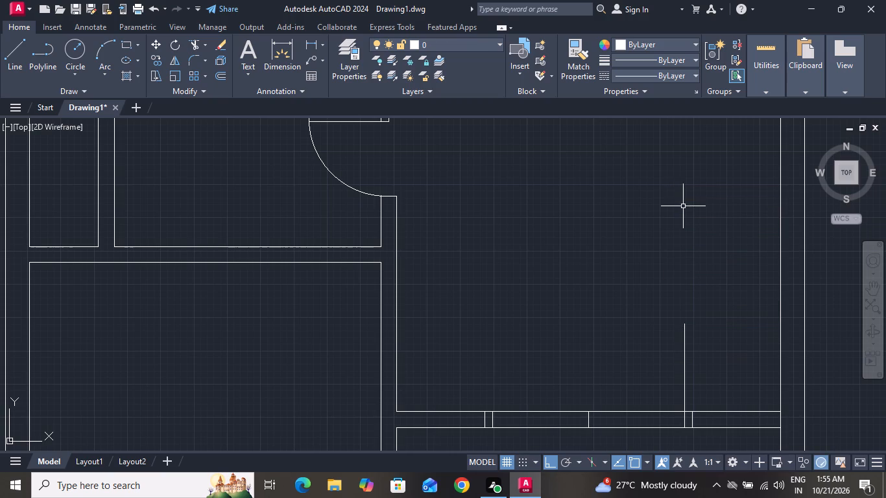
# Offset the vertical door-leaf line 2" toward the centre of the double-door opening to give the leaf its thickness.
pyautogui.write('o')
pyautogui.press('space')
pyautogui.press('2')
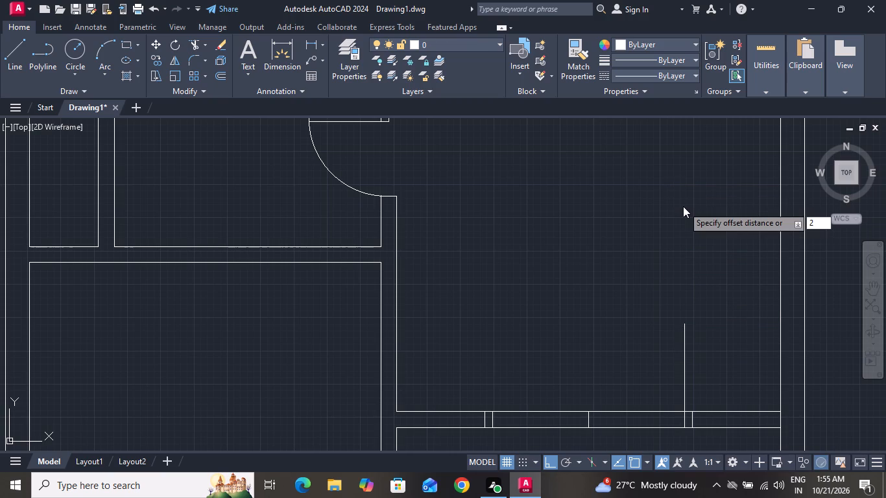
pyautogui.hotkey('shift', '"')
pyautogui.press('Return')
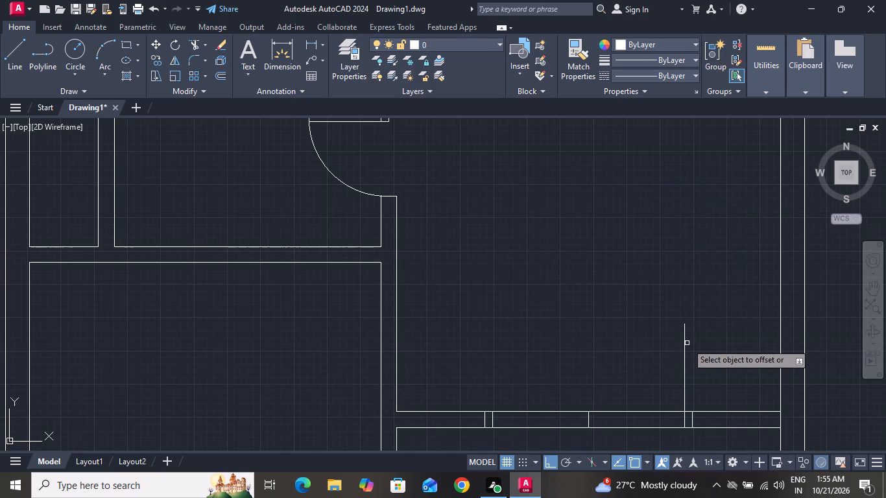
pyautogui.moveTo(684, 344); pyautogui.dragTo(665, 351)
pyautogui.click(665, 351)
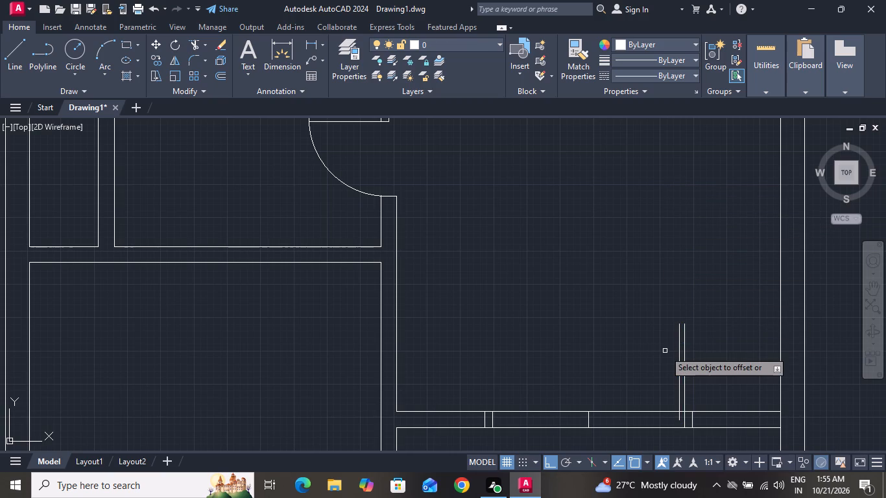
pyautogui.rightClick(665, 351)
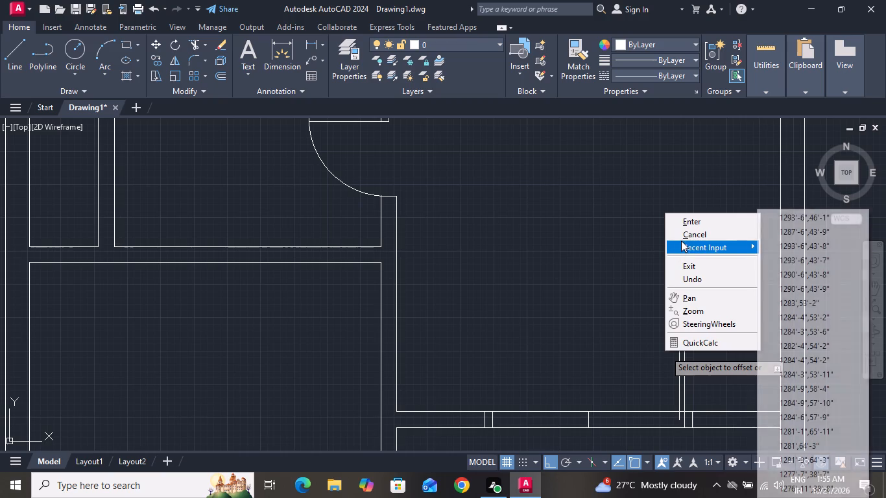
pyautogui.click(684, 231)
# Draw the door-swing arc from the midpoint of the opening's centre line through the inner leaf line's top to the outer leaf line's top.
pyautogui.write('a')
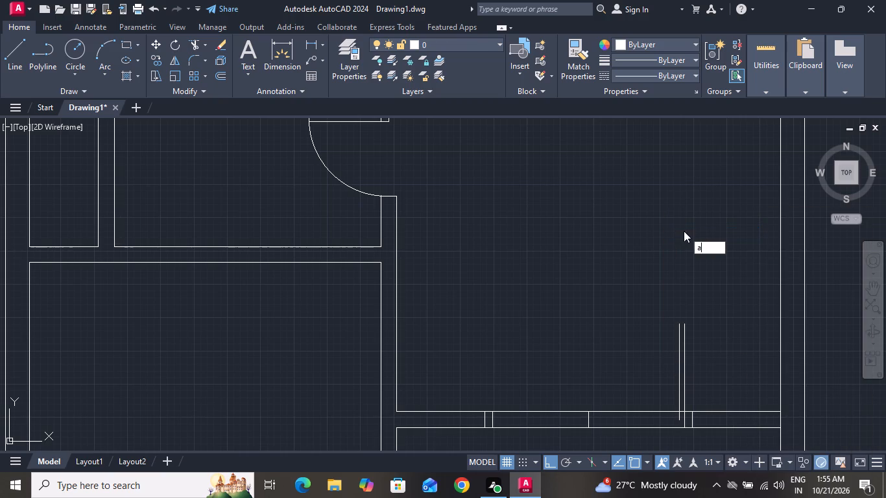
pyautogui.press('space')
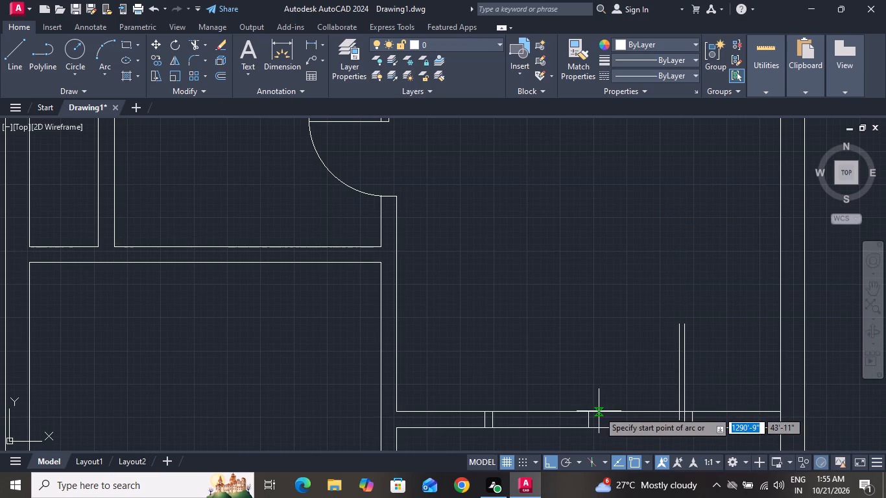
pyautogui.moveTo(589, 424); pyautogui.dragTo(653, 370)
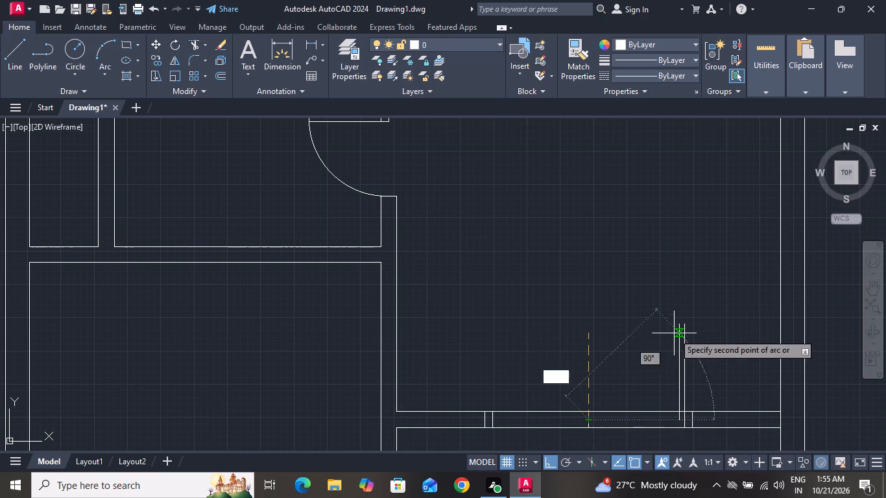
pyautogui.click(680, 327)
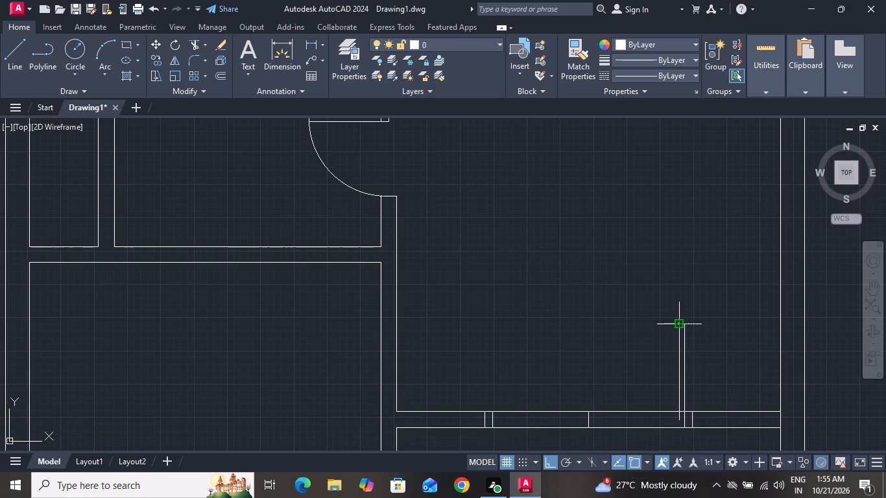
pyautogui.click(686, 323)
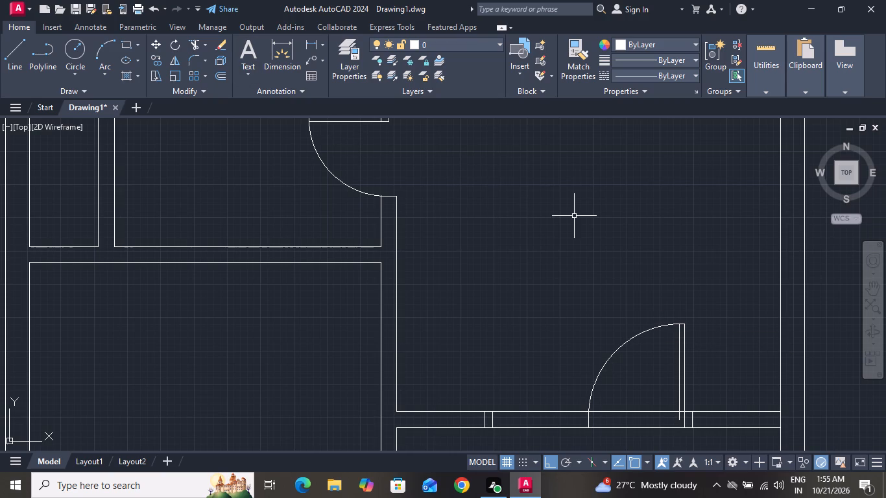
# Mirror the door leaf and swing arc about the opening's vertical centre line, keeping the source objects.
pyautogui.moveTo(734, 293); pyautogui.dragTo(662, 355)
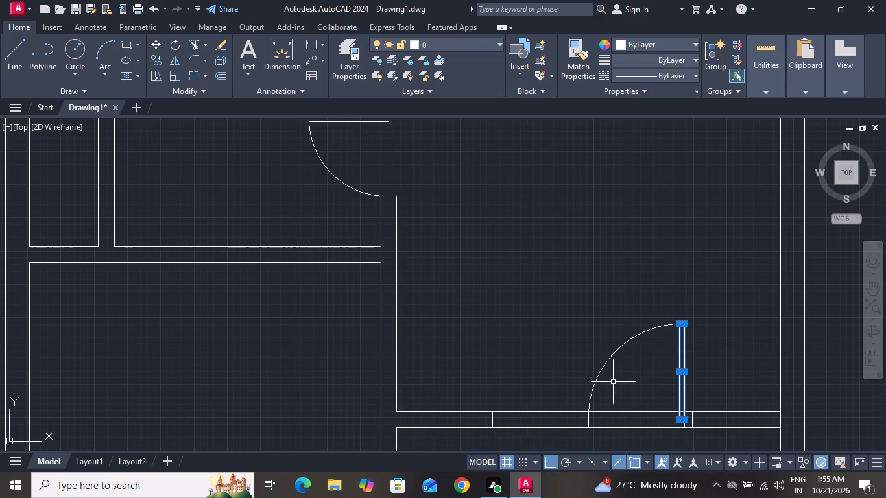
pyautogui.click(701, 290)
pyautogui.click(569, 391)
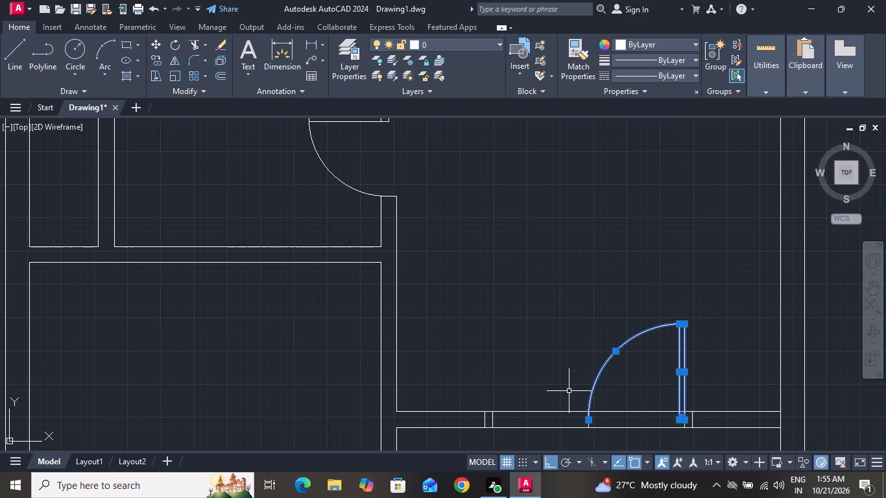
pyautogui.write('mi')
pyautogui.press('space')
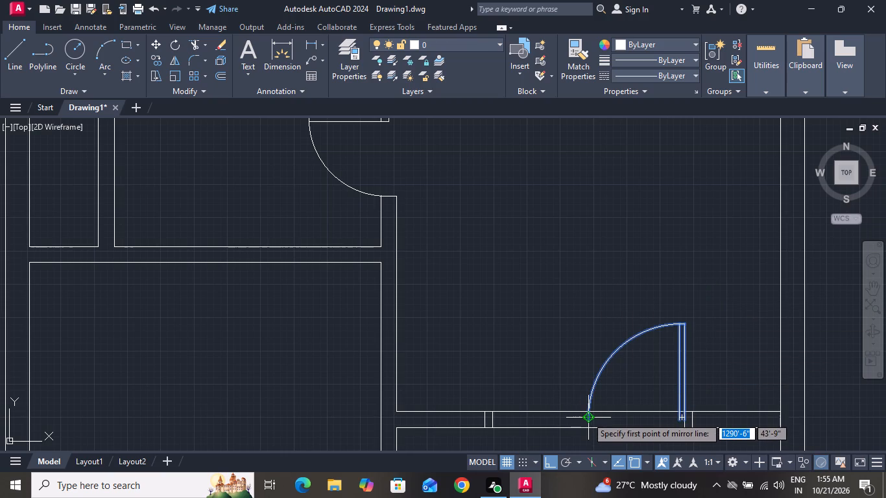
pyautogui.moveTo(587, 417); pyautogui.dragTo(577, 316)
pyautogui.click(577, 316)
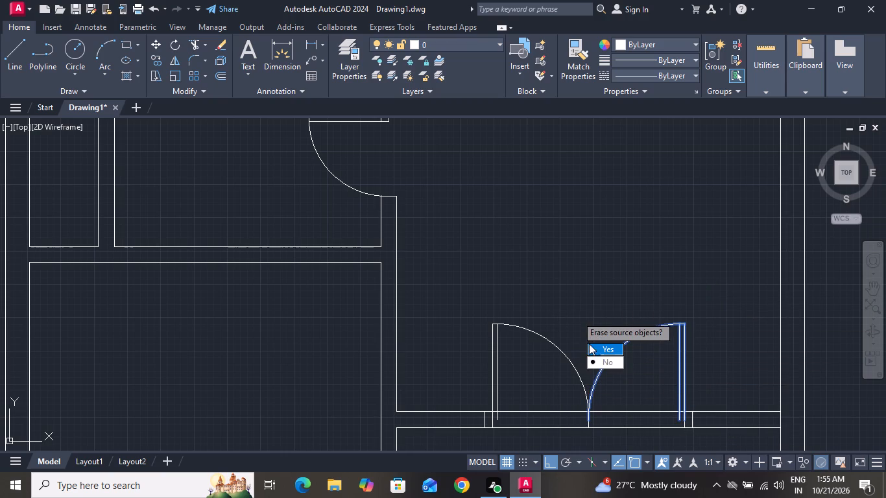
pyautogui.moveTo(597, 358); pyautogui.dragTo(577, 316)
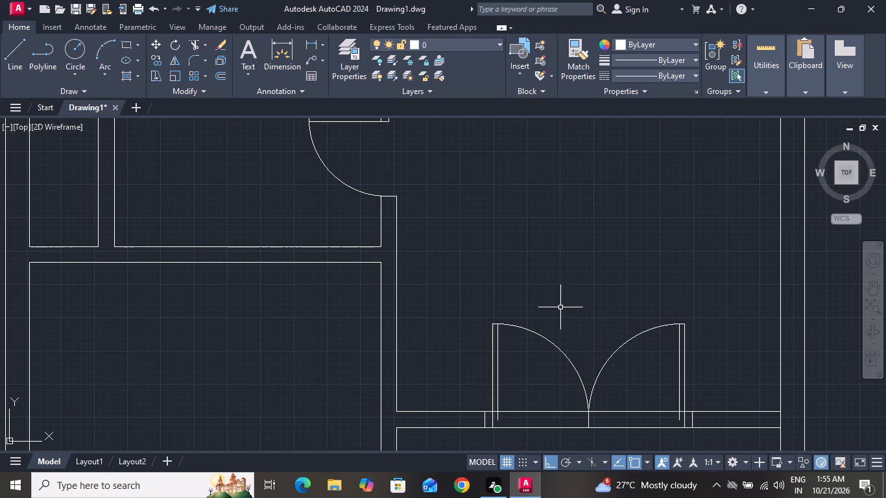
# Draw a short horizontal line closing the bottom end of the mirrored left door leaf.
pyautogui.click(11, 54)
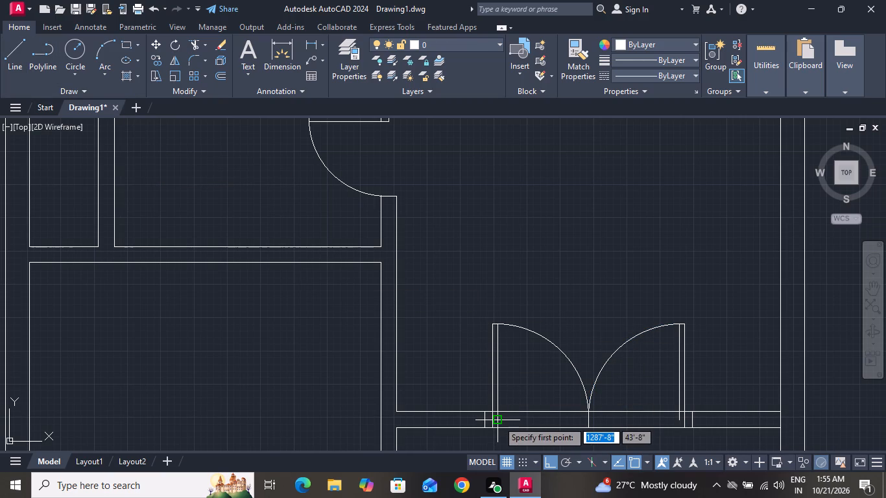
pyautogui.keyDown('ctrl'); pyautogui.scroll(2, 498, 421); pyautogui.keyUp('ctrl')
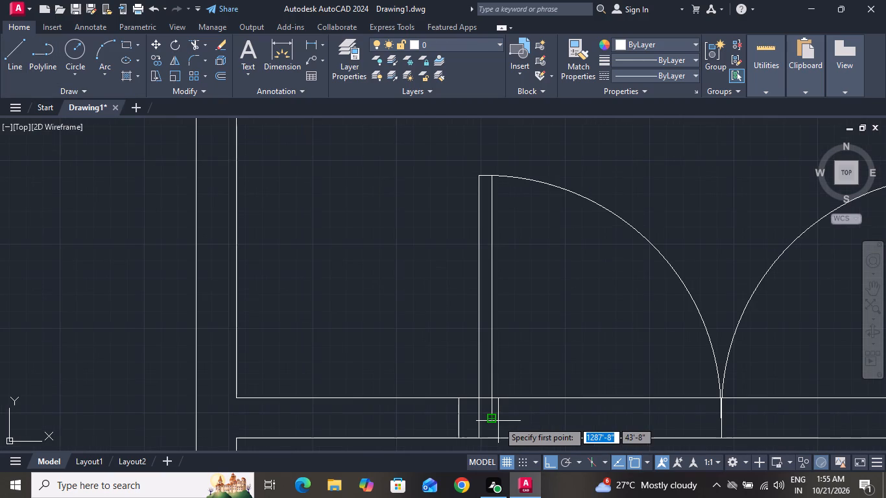
pyautogui.click(492, 418)
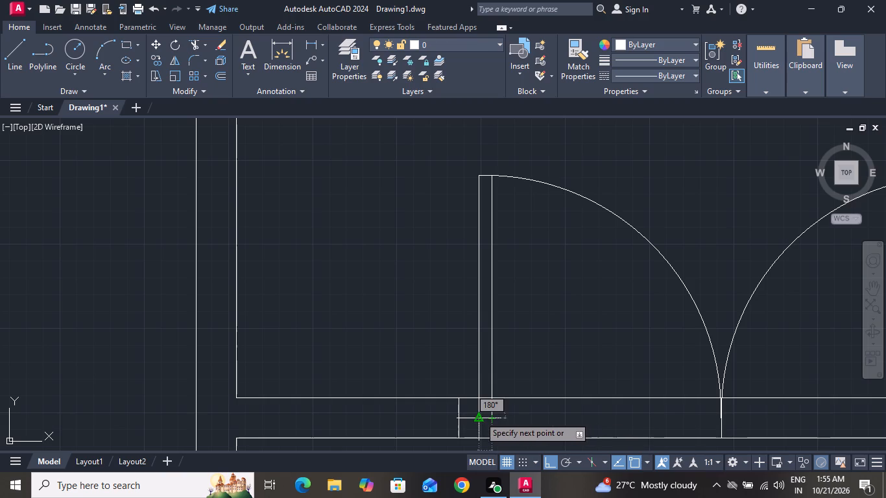
pyautogui.click(479, 416)
pyautogui.rightClick(479, 416)
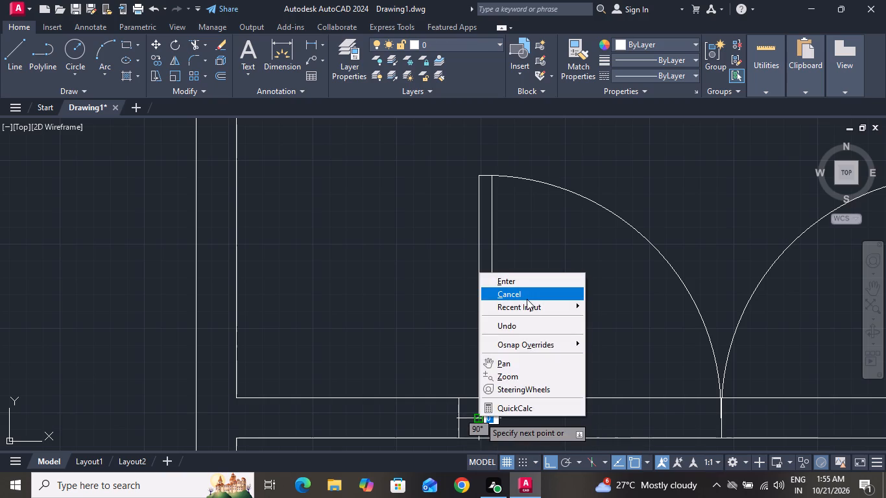
pyautogui.click(527, 299)
# Draw a 2" horizontal line closing the bottom end of the right door leaf.
pyautogui.click(1, 52)
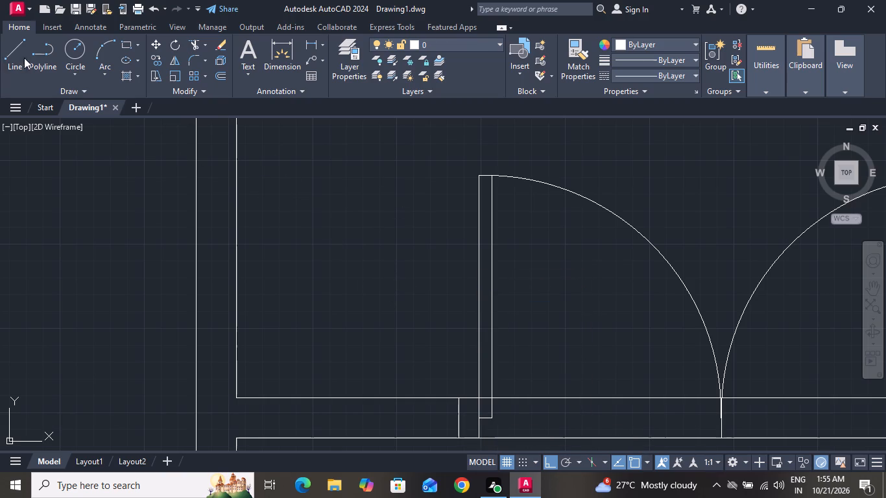
pyautogui.click(19, 32)
pyautogui.click(14, 53)
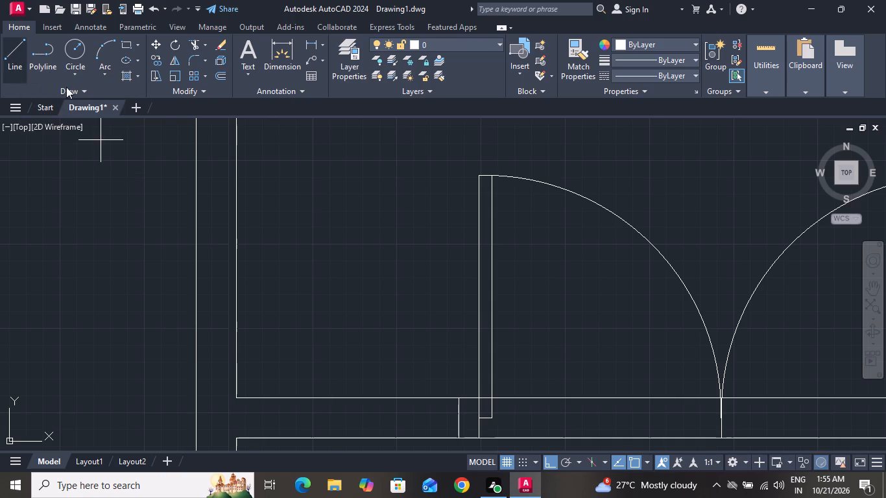
pyautogui.keyDown('ctrl'); pyautogui.scroll(-2, 474, 329); pyautogui.keyUp('ctrl')
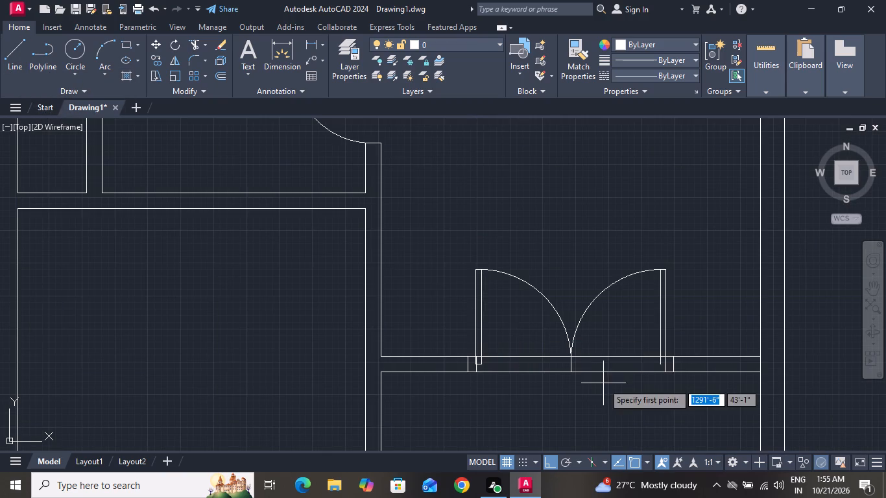
pyautogui.keyDown('ctrl'); pyautogui.scroll(2, 681, 360); pyautogui.keyUp('ctrl')
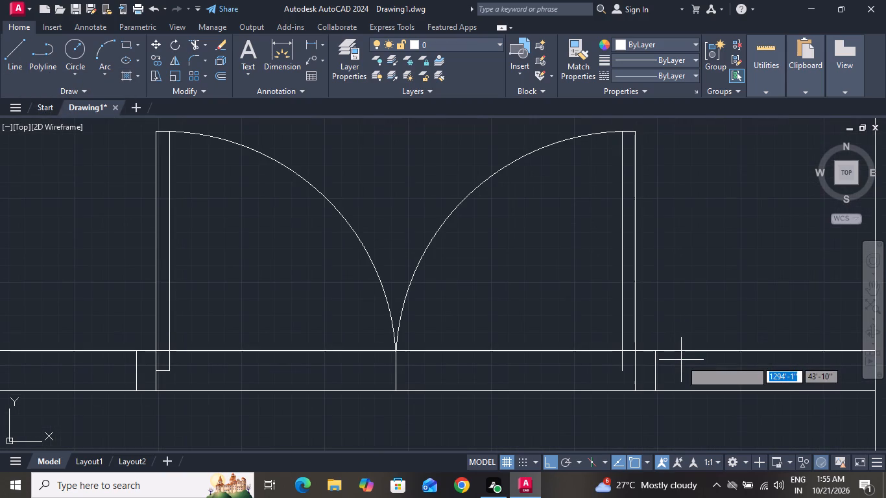
pyautogui.moveTo(622, 370); pyautogui.dragTo(636, 370)
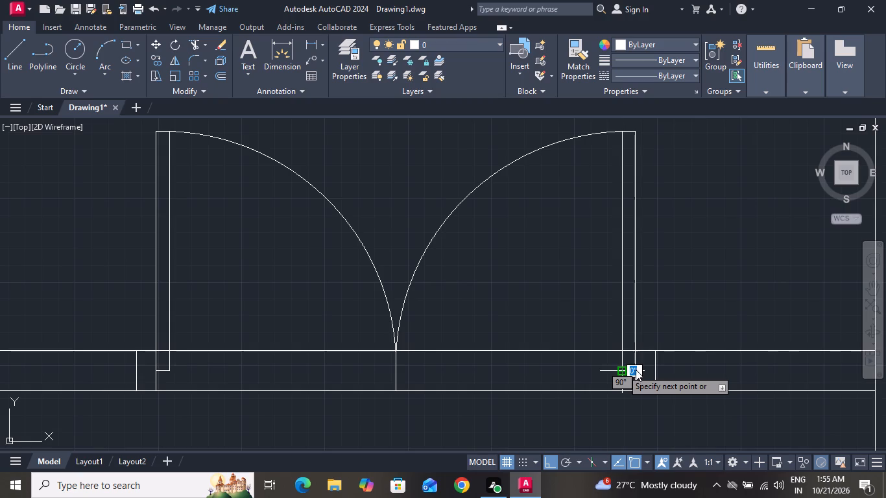
pyautogui.moveTo(636, 370); pyautogui.dragTo(636, 370)
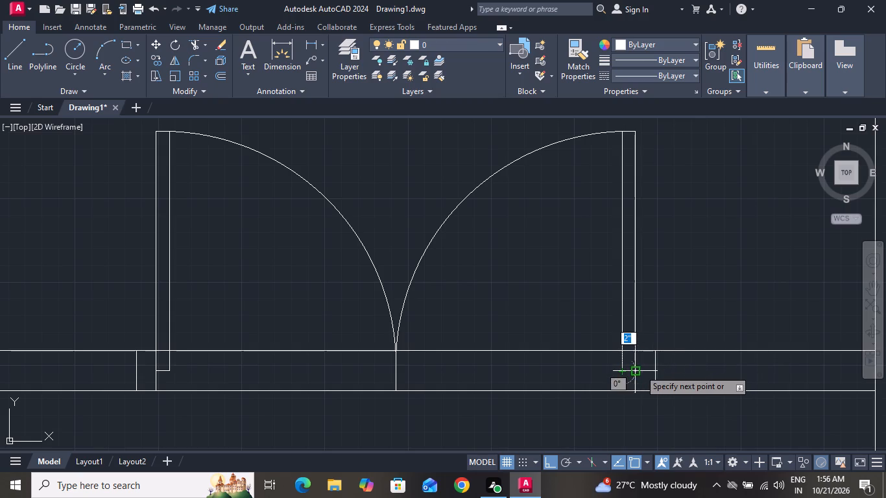
pyautogui.click(638, 370)
pyautogui.rightClick(638, 370)
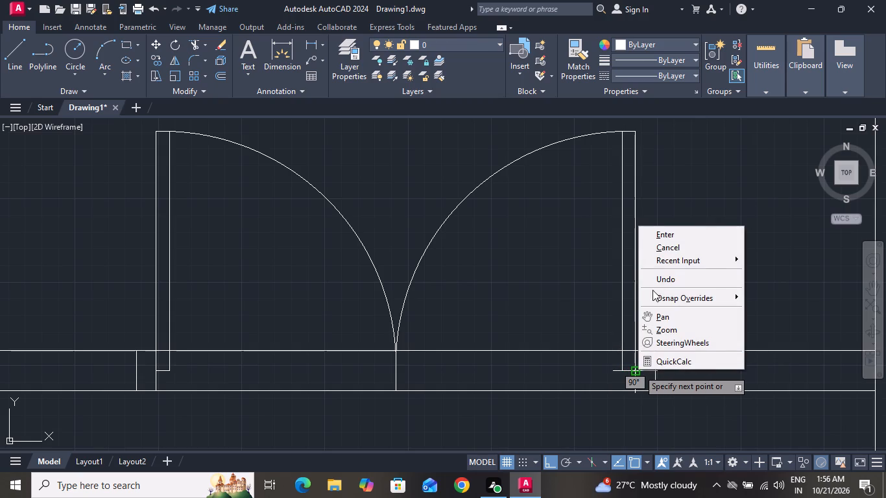
pyautogui.click(660, 246)
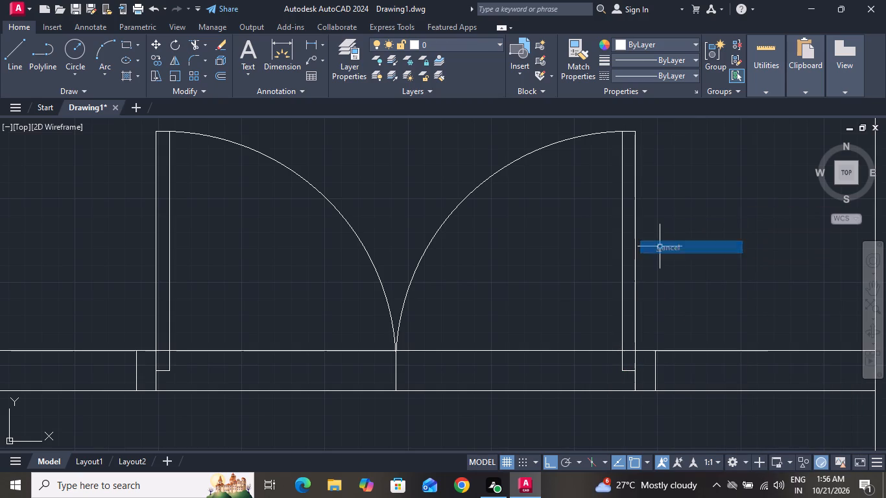
# Trim the outer leaf and jamb line segments between the wall's upper line and the bottom of each door leaf.
pyautogui.click(191, 47)
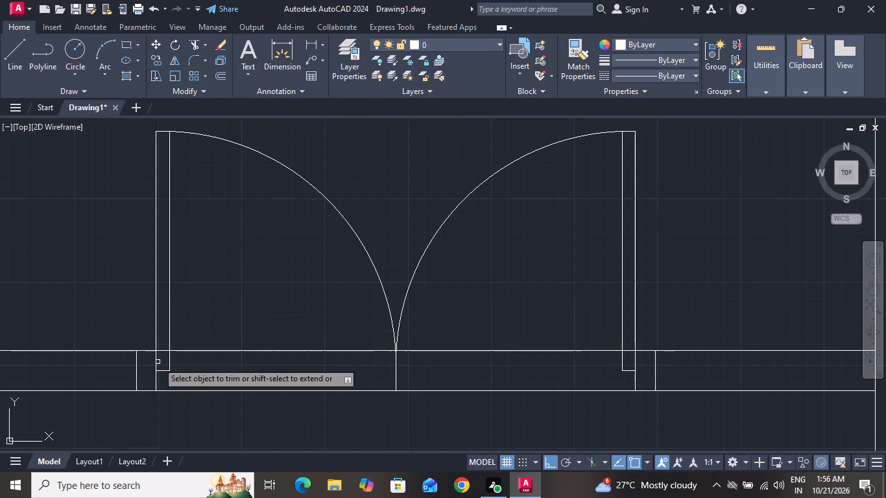
pyautogui.click(156, 360)
pyautogui.click(156, 360)
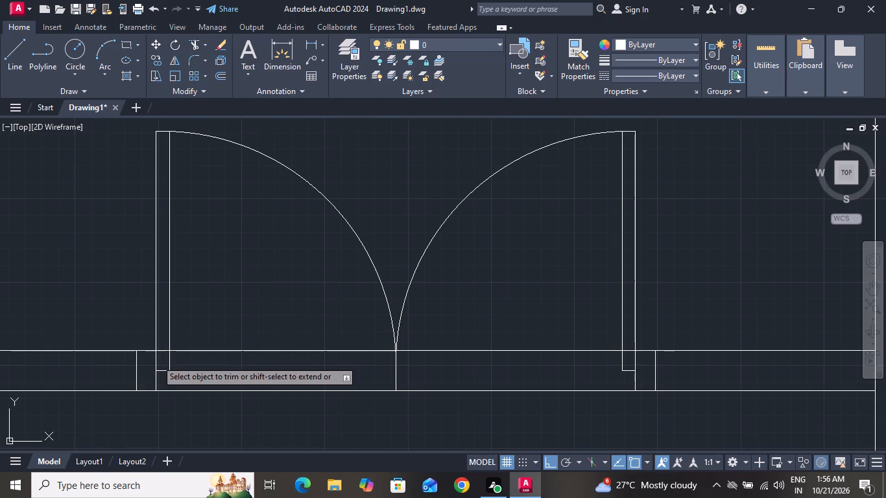
pyautogui.click(637, 360)
pyautogui.click(634, 360)
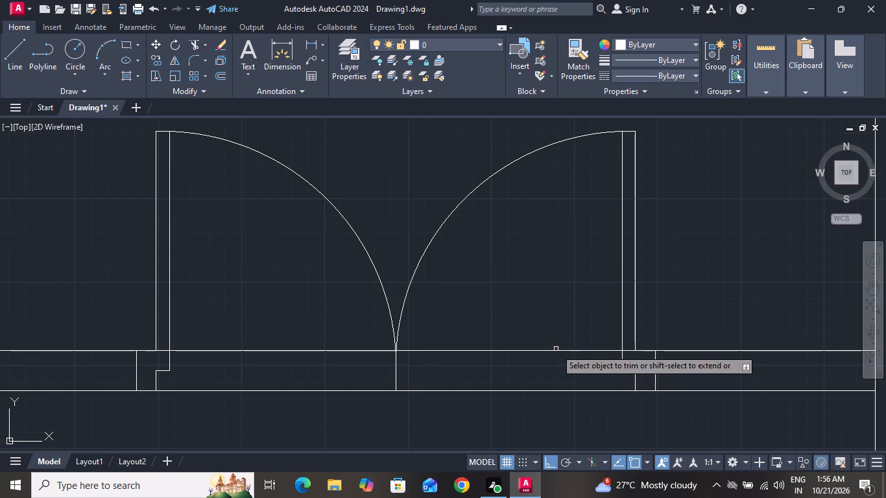
# Trim both horizontal wall lines across the two halves of the double-door opening.
pyautogui.click(550, 341)
pyautogui.click(555, 401)
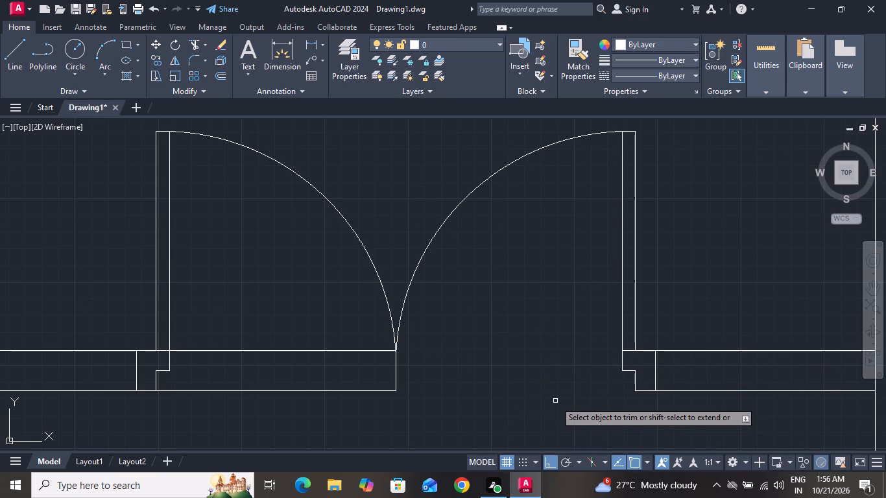
pyautogui.click(328, 330)
pyautogui.moveTo(332, 401); pyautogui.dragTo(388, 362)
# Trim the remaining wall lines across the left half of the double-door opening and the short vertical line at its centre.
pyautogui.moveTo(388, 362); pyautogui.dragTo(407, 365)
pyautogui.click(407, 365)
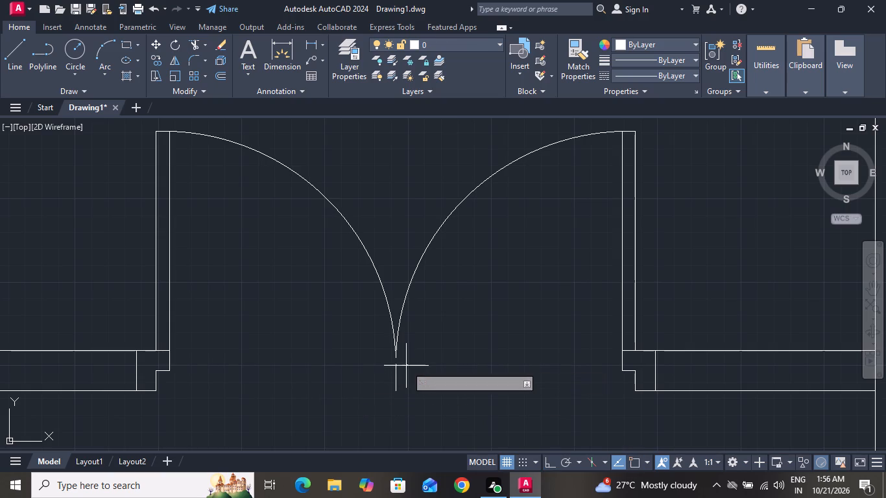
pyautogui.doubleClick(386, 375)
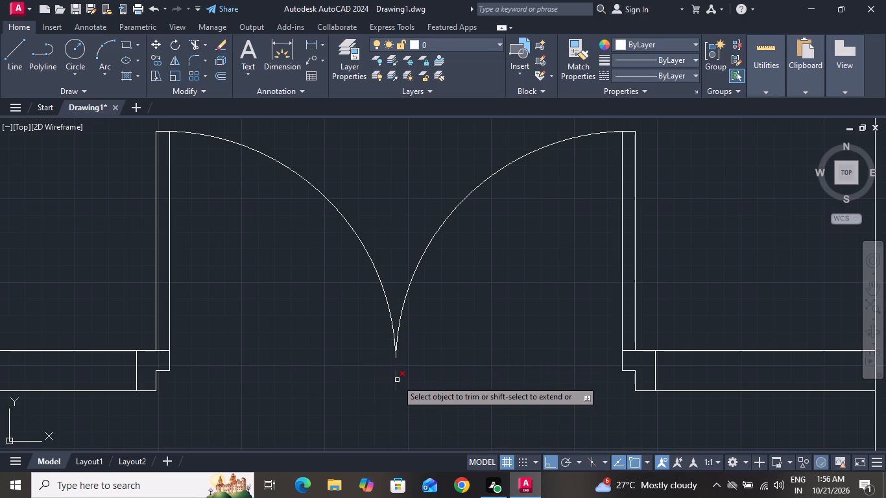
pyautogui.click(397, 380)
pyautogui.rightClick(397, 380)
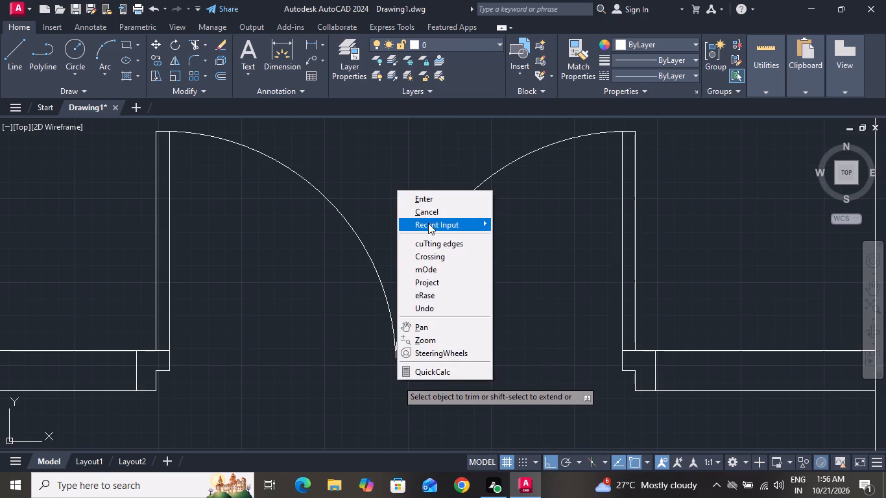
pyautogui.click(428, 217)
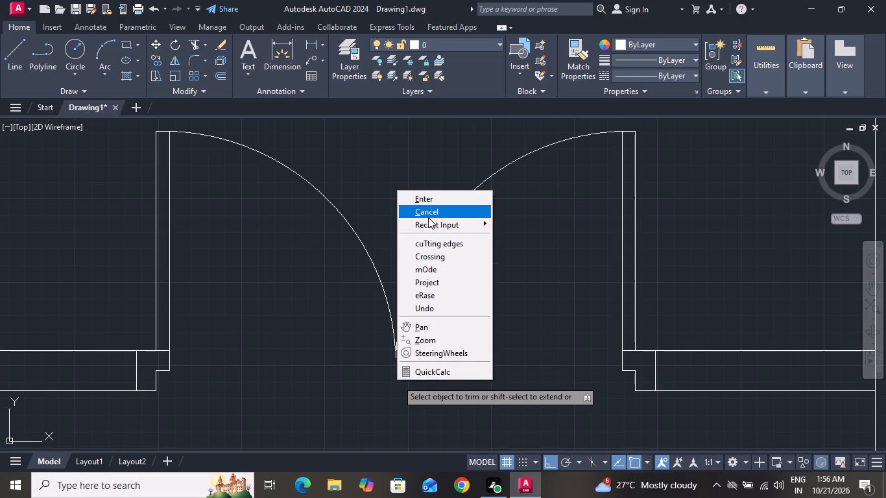
# Draw a rounded rectangle for a table, about 3'-6" by 2', in the open area above the kitchen counter of the furnished plan.
pyautogui.keyDown('ctrl'); pyautogui.scroll(-7, 428, 217); pyautogui.keyUp('ctrl')
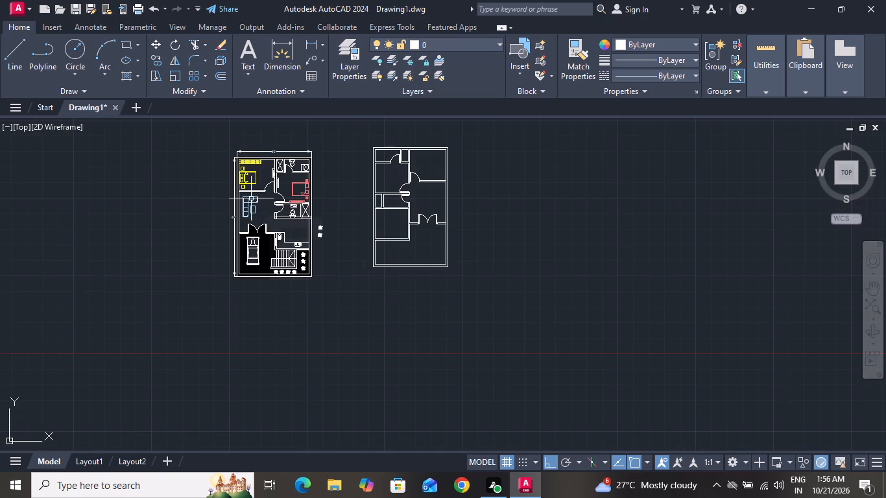
pyautogui.keyDown('ctrl'); pyautogui.scroll(1, 251, 198); pyautogui.keyUp('ctrl')
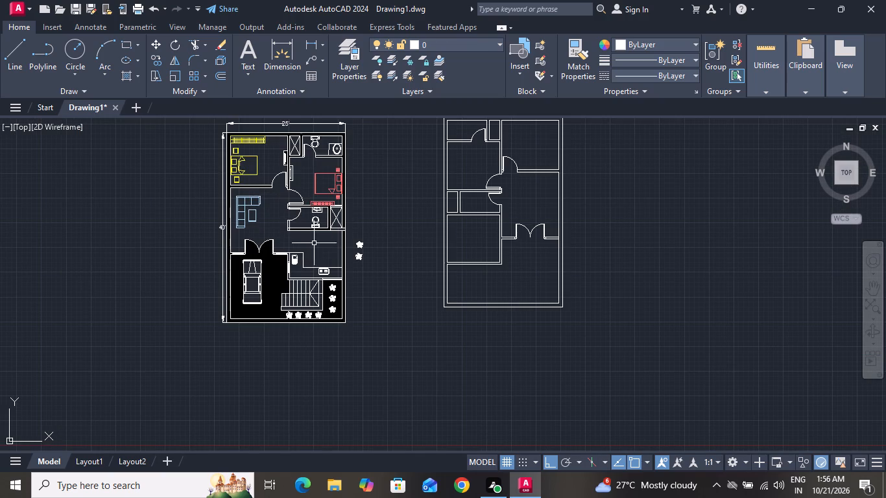
pyautogui.click(128, 46)
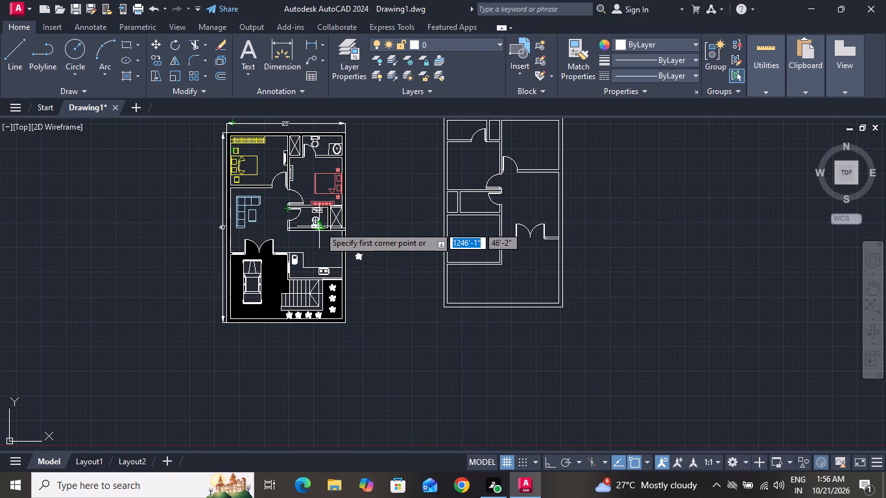
pyautogui.keyDown('ctrl'); pyautogui.scroll(3, 319, 226); pyautogui.keyUp('ctrl')
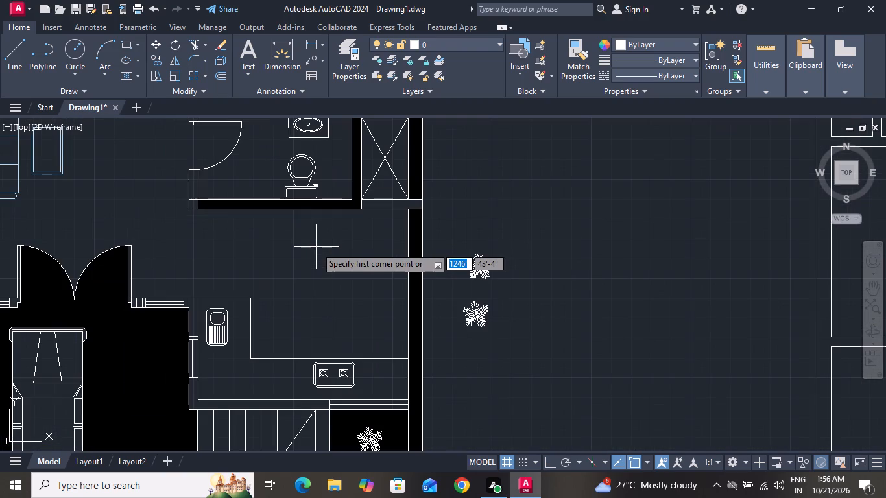
pyautogui.click(283, 254)
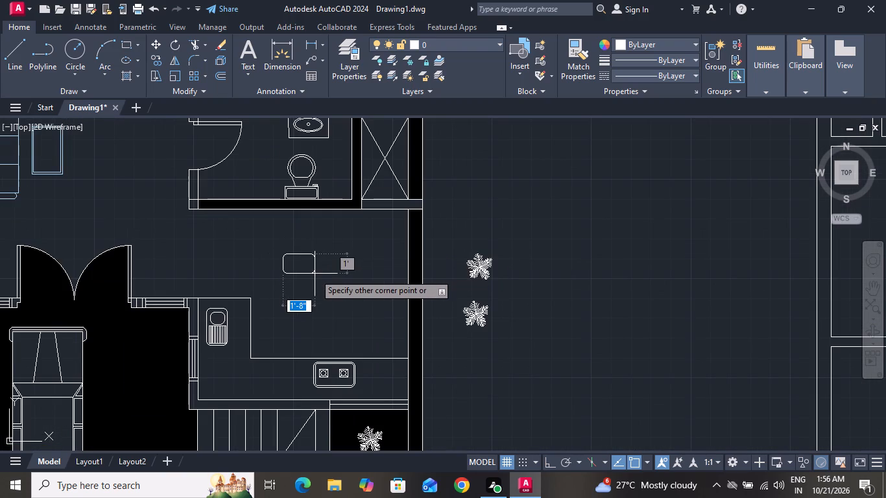
pyautogui.click(352, 295)
# Offset the table's rounded rectangle 1" inward.
pyautogui.write('o 1')
pyautogui.hotkey('shift', '"')
pyautogui.press('Return')
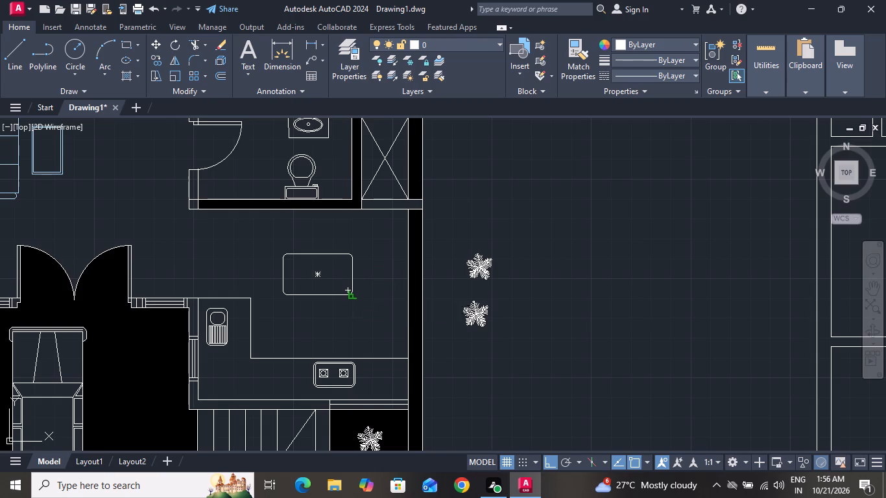
pyautogui.click(352, 295)
pyautogui.click(337, 285)
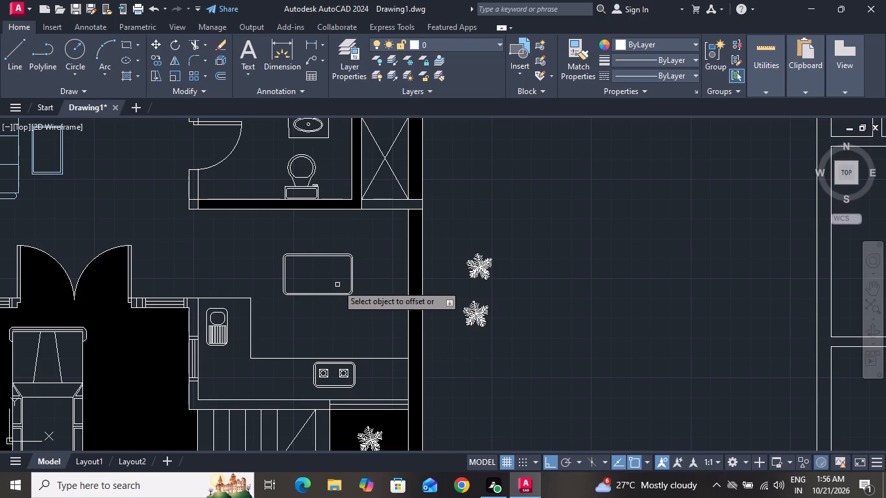
pyautogui.rightClick(337, 285)
pyautogui.click(367, 309)
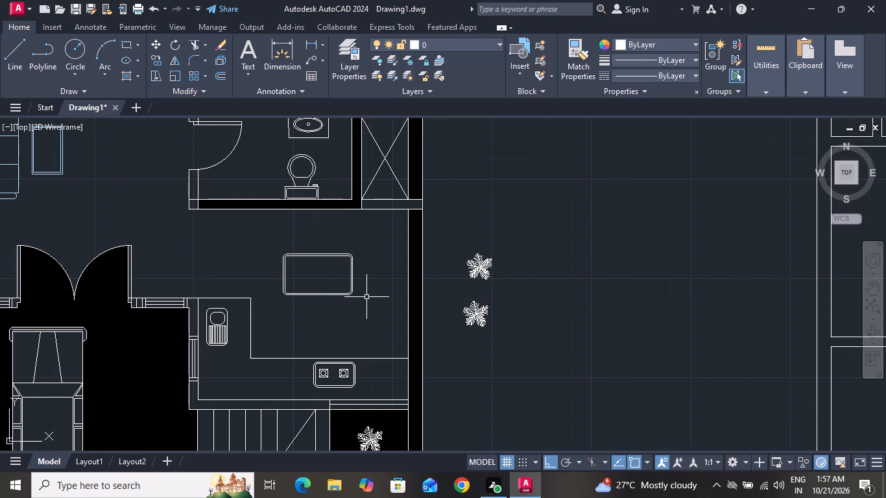
# Change the colour of the kitchen stove and sink to yellow.
pyautogui.keyDown('ctrl'); pyautogui.scroll(-2, 366, 297); pyautogui.keyUp('ctrl')
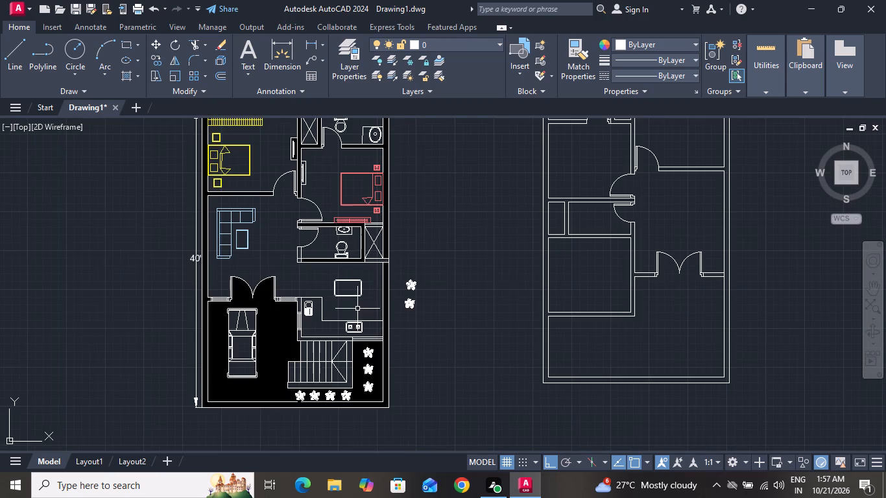
pyautogui.keyDown('ctrl'); pyautogui.scroll(3, 331, 337); pyautogui.keyUp('ctrl')
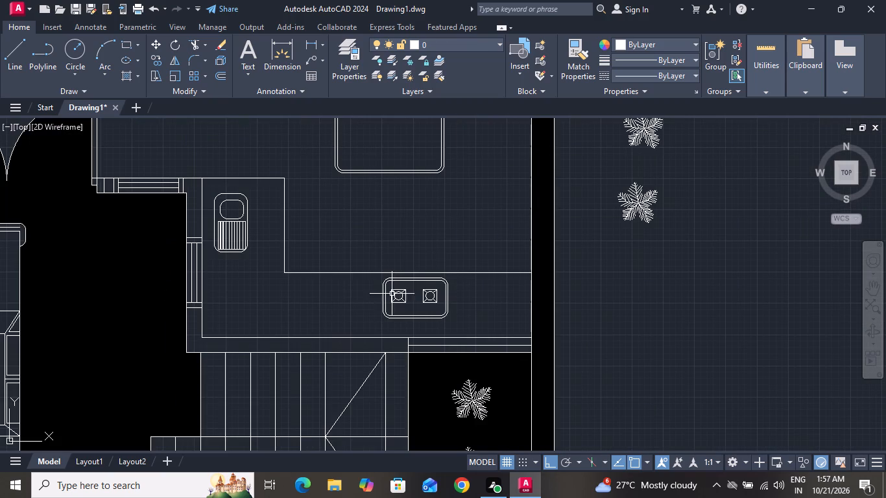
pyautogui.click(459, 276)
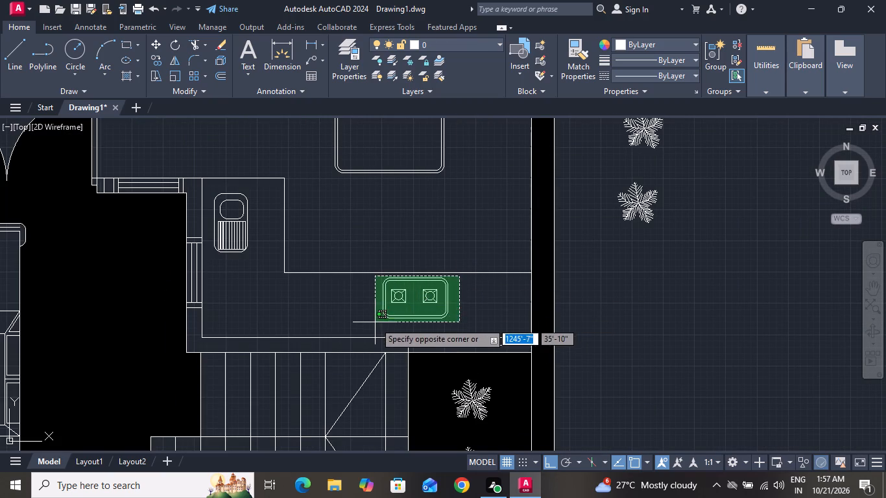
pyautogui.click(375, 322)
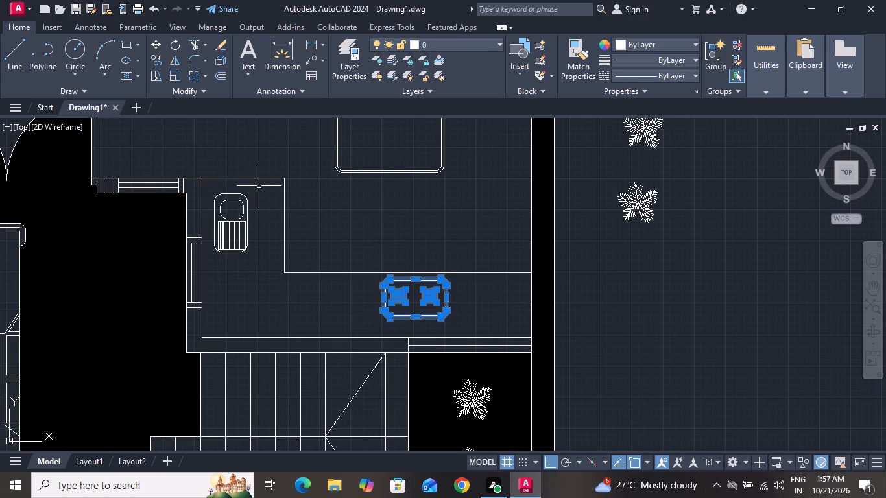
pyautogui.moveTo(259, 186); pyautogui.dragTo(229, 237)
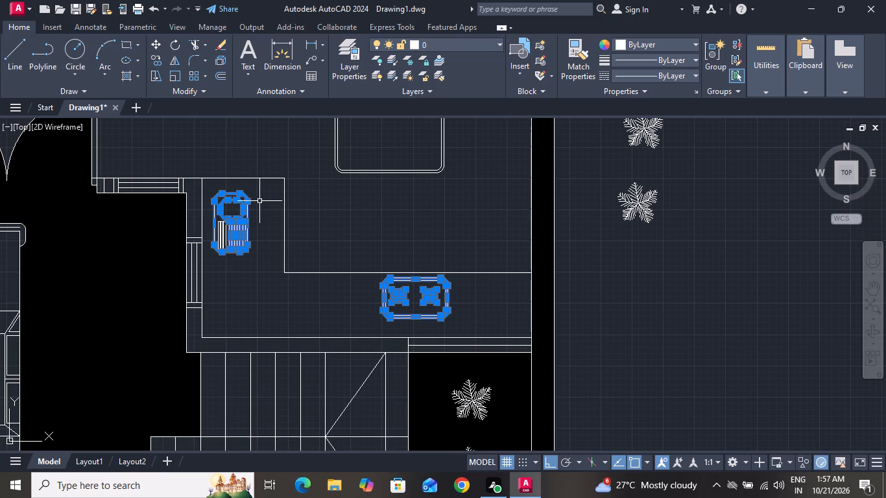
pyautogui.click(263, 191)
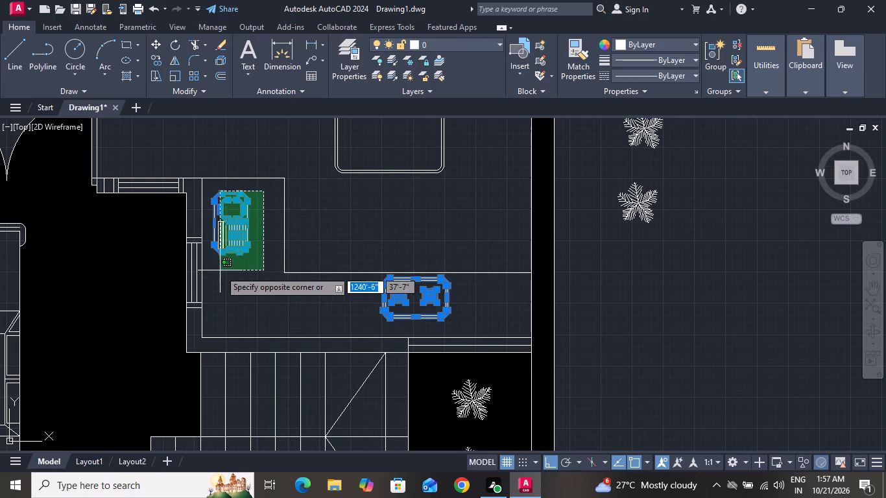
pyautogui.click(210, 276)
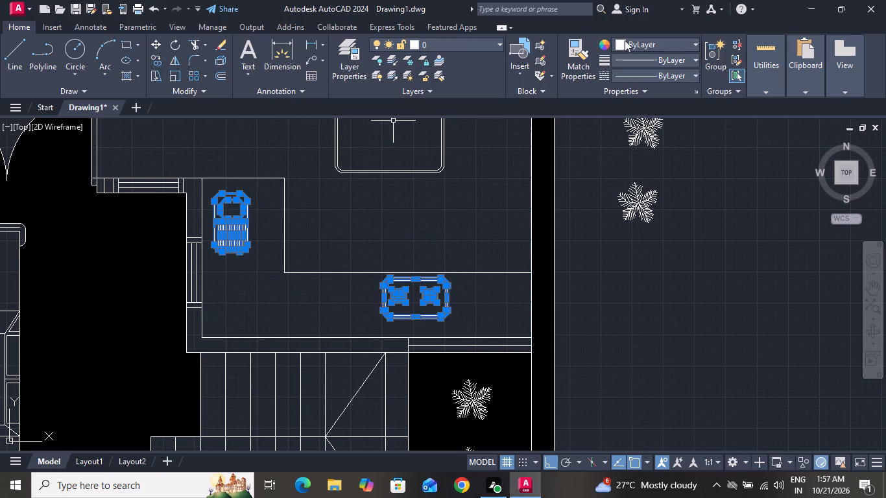
pyautogui.click(632, 40)
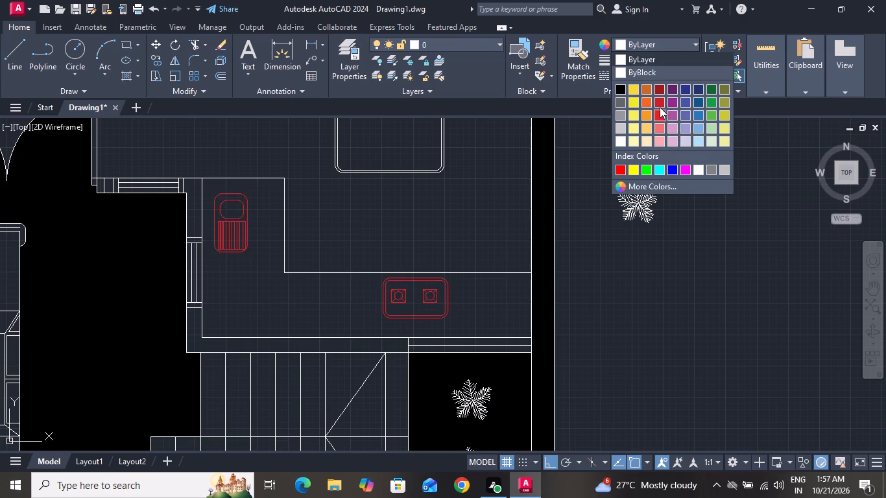
pyautogui.click(636, 165)
pyautogui.press('Escape')
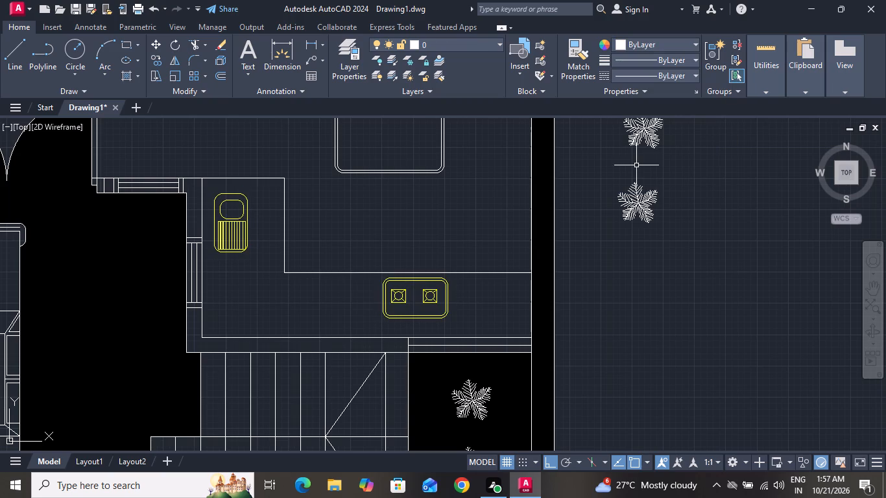
# Draw a small rounded rectangle, about 8" by 8", in the open space to the left of the table.
pyautogui.keyDown('ctrl'); pyautogui.scroll(-4, 630, 248); pyautogui.keyUp('ctrl')
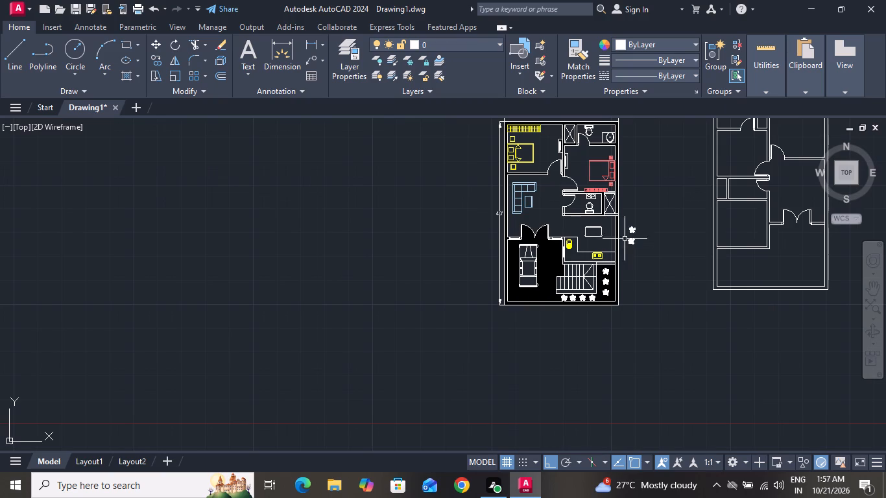
pyautogui.keyDown('ctrl'); pyautogui.scroll(3, 587, 224); pyautogui.keyUp('ctrl')
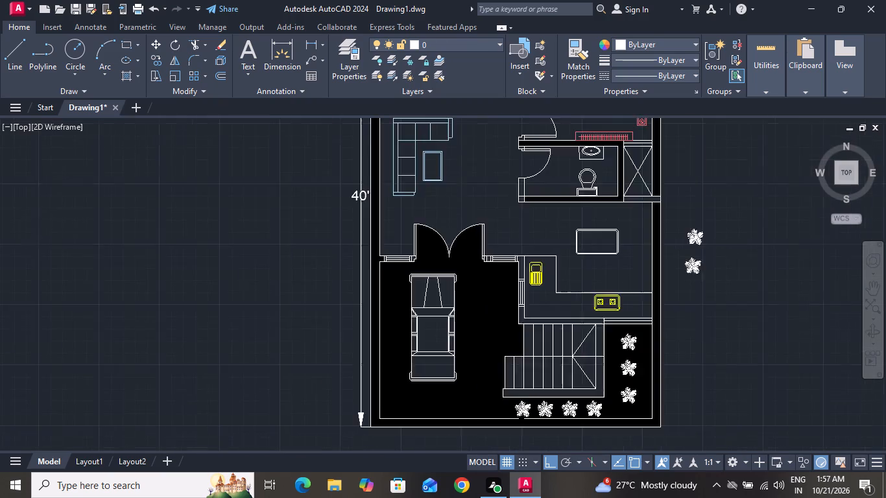
pyautogui.keyDown('ctrl'); pyautogui.scroll(2, 587, 224); pyautogui.keyUp('ctrl')
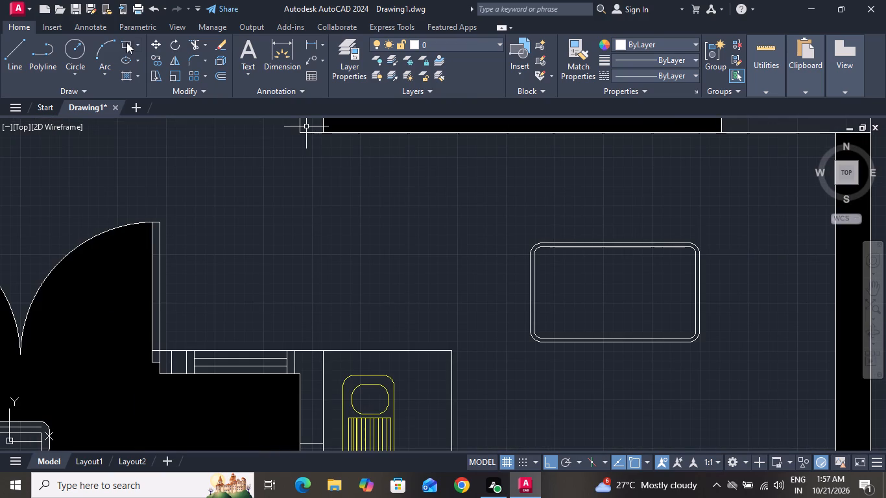
pyautogui.click(126, 42)
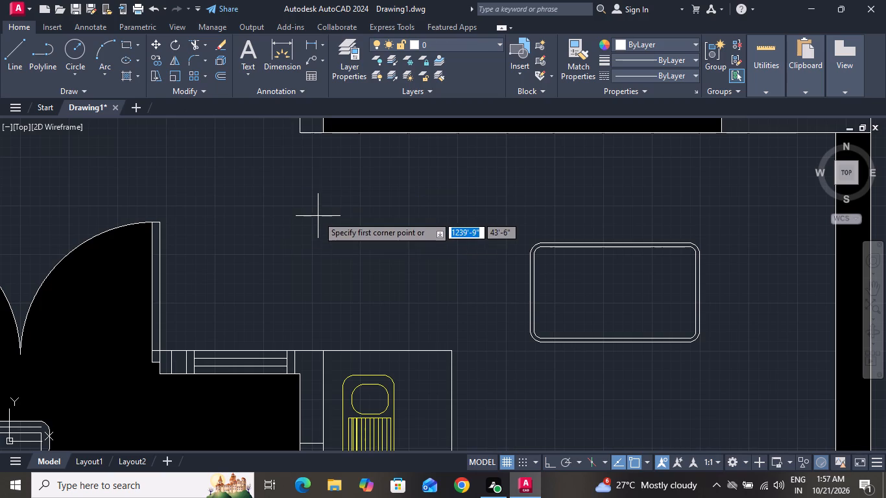
pyautogui.click(322, 240)
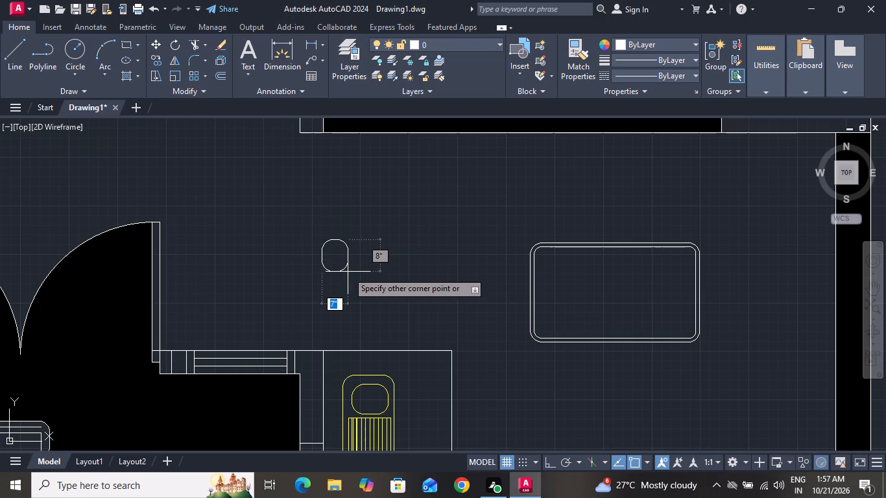
pyautogui.click(351, 272)
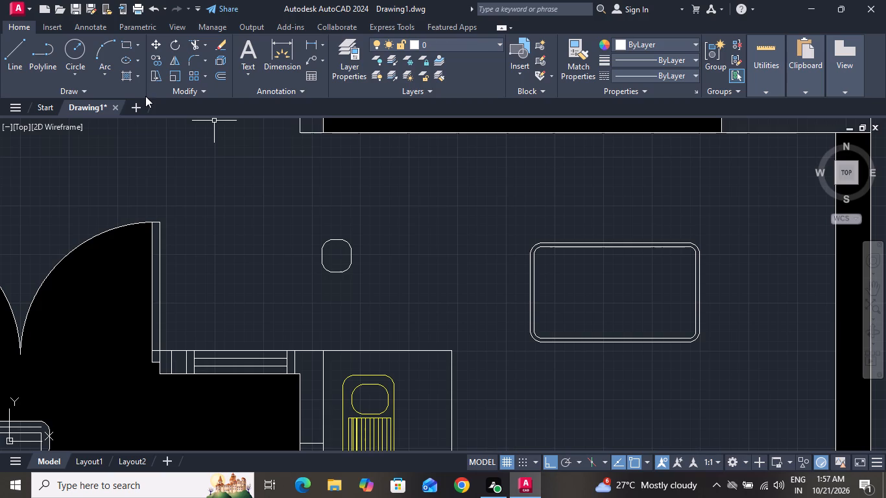
# Offset the small rounded rectangle 1" both inward and outward.
pyautogui.write('o 1"')
pyautogui.press('Return')
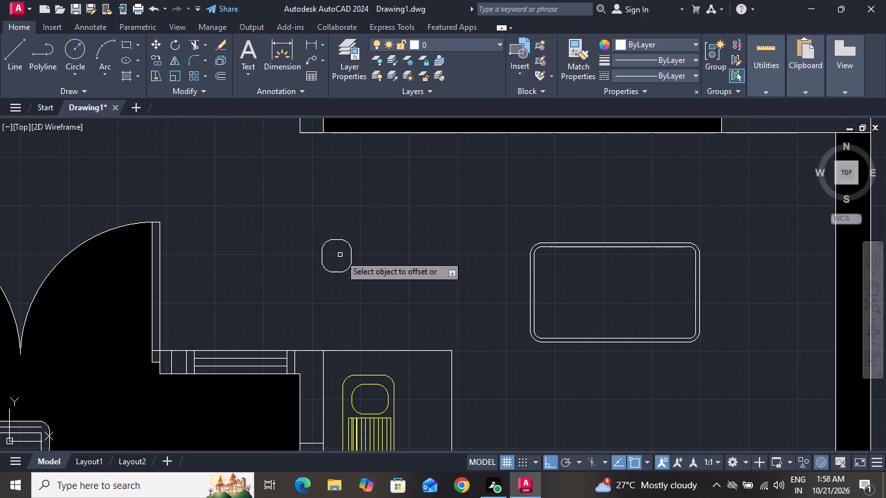
pyautogui.click(337, 239)
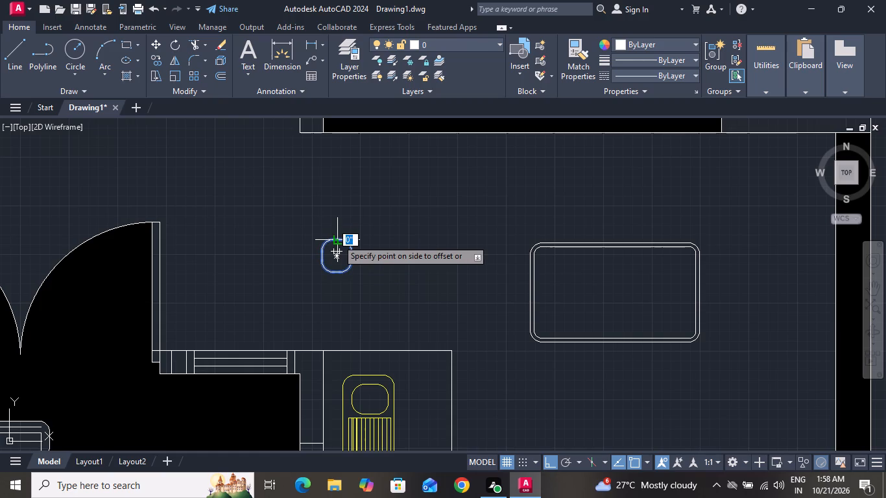
pyautogui.click(337, 239)
pyautogui.click(337, 239)
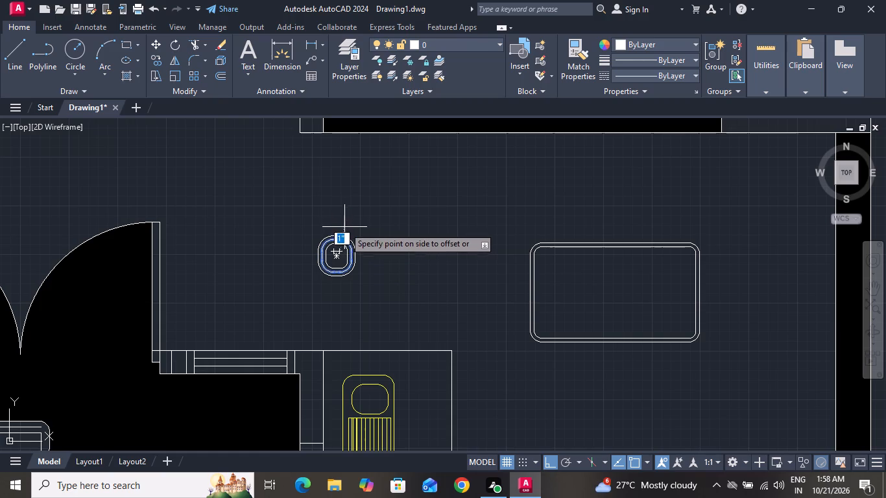
pyautogui.click(346, 225)
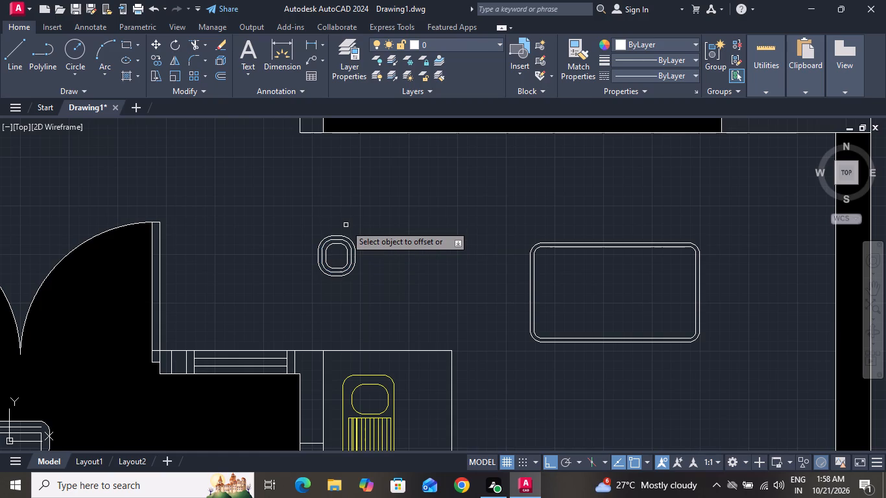
pyautogui.rightClick(346, 225)
pyautogui.click(359, 245)
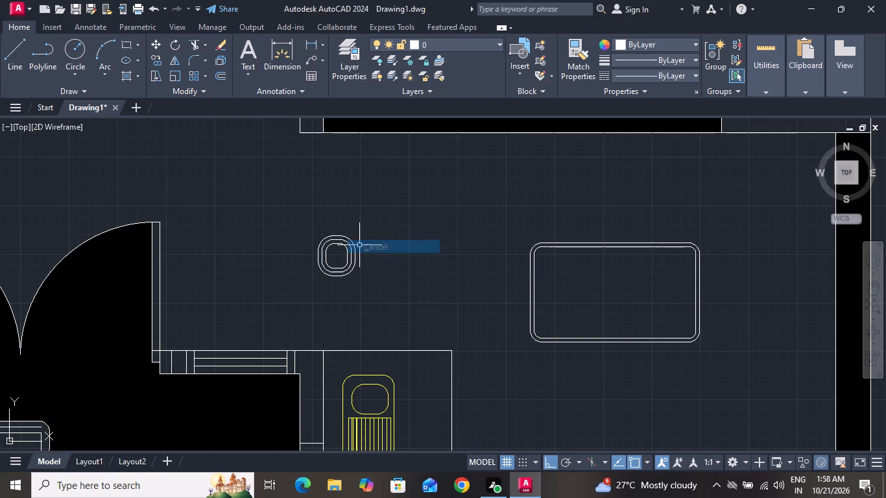
# Draw a small three-point arc bridging the middle and inner rounded outlines of the seat at each upper corner.
pyautogui.keyDown('ctrl'); pyautogui.scroll(3, 324, 254); pyautogui.keyUp('ctrl')
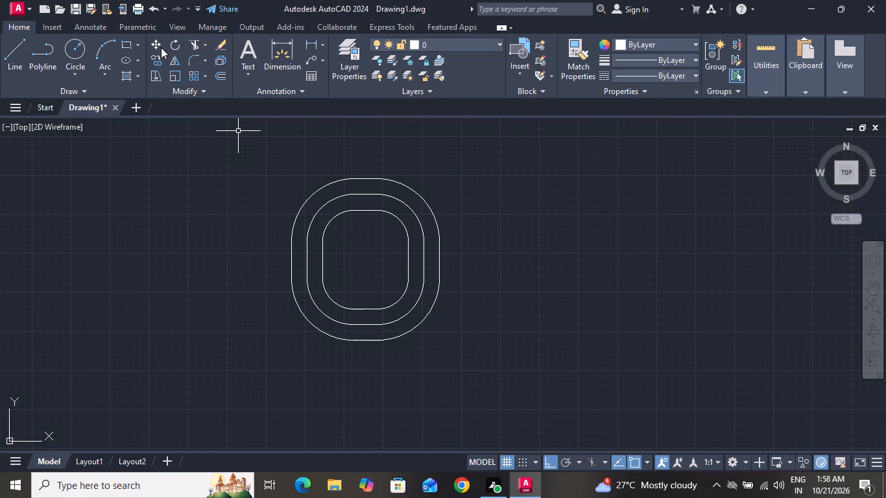
pyautogui.click(105, 55)
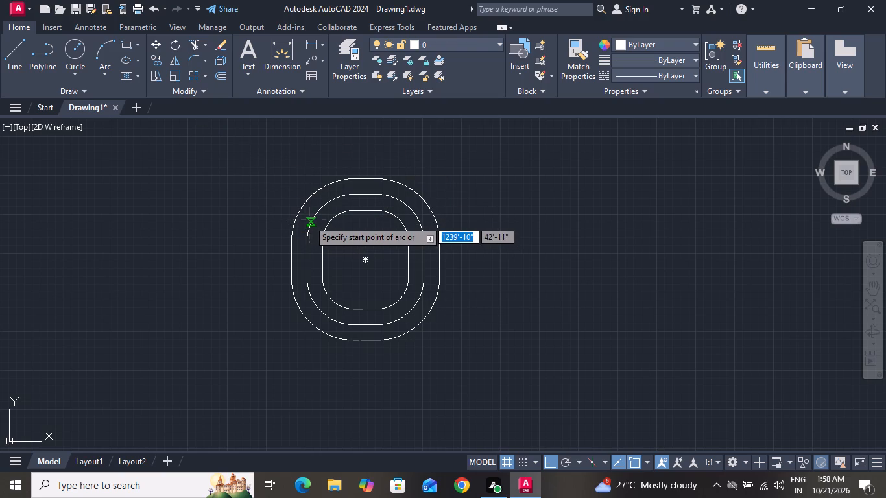
pyautogui.moveTo(311, 222); pyautogui.dragTo(323, 232)
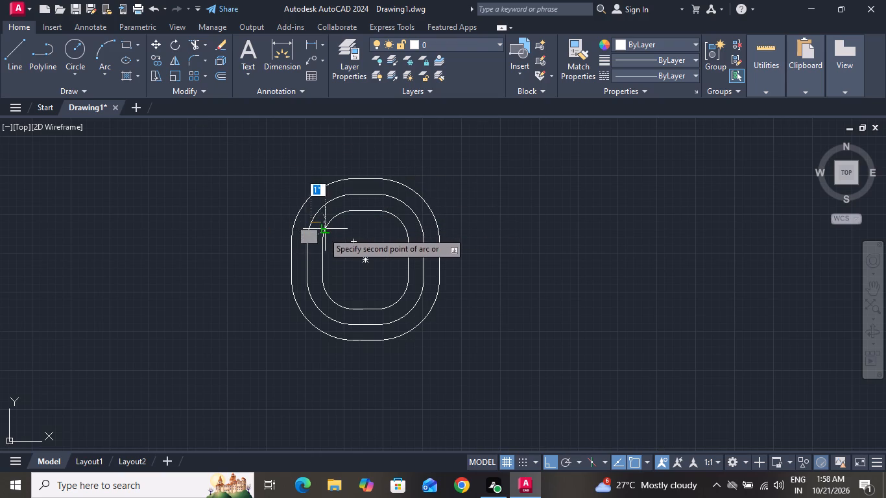
pyautogui.moveTo(323, 232); pyautogui.dragTo(324, 233)
pyautogui.click(324, 233)
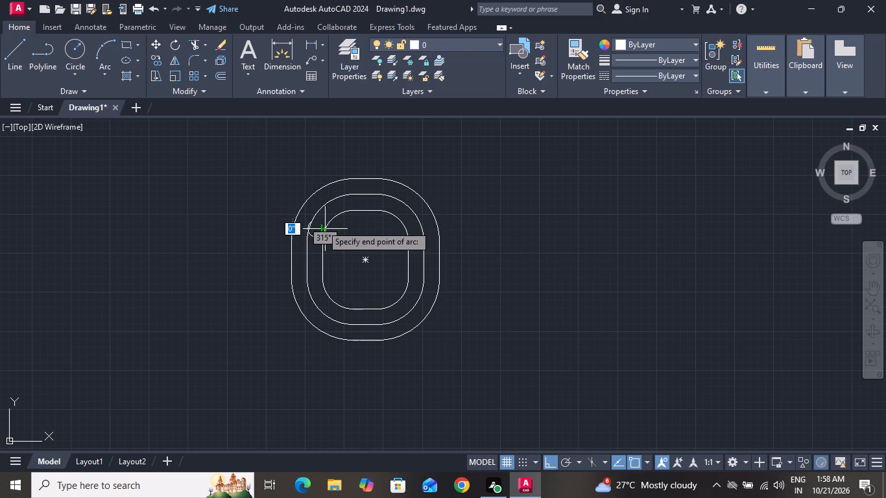
pyautogui.click(322, 225)
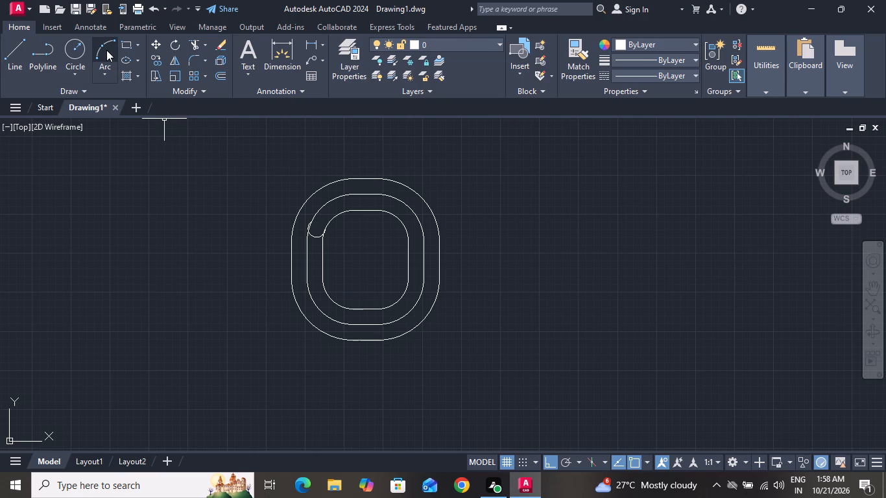
pyautogui.moveTo(106, 49); pyautogui.dragTo(244, 176)
pyautogui.click(106, 42)
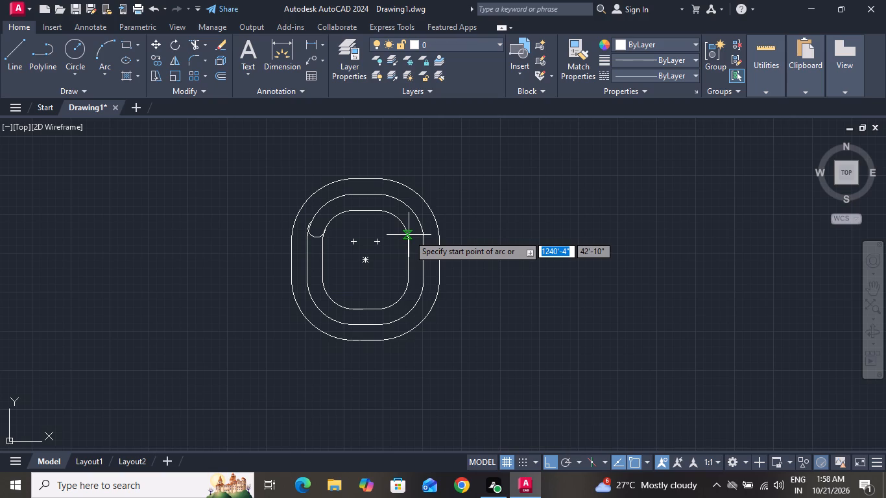
pyautogui.moveTo(409, 235); pyautogui.dragTo(423, 233)
pyautogui.click(423, 233)
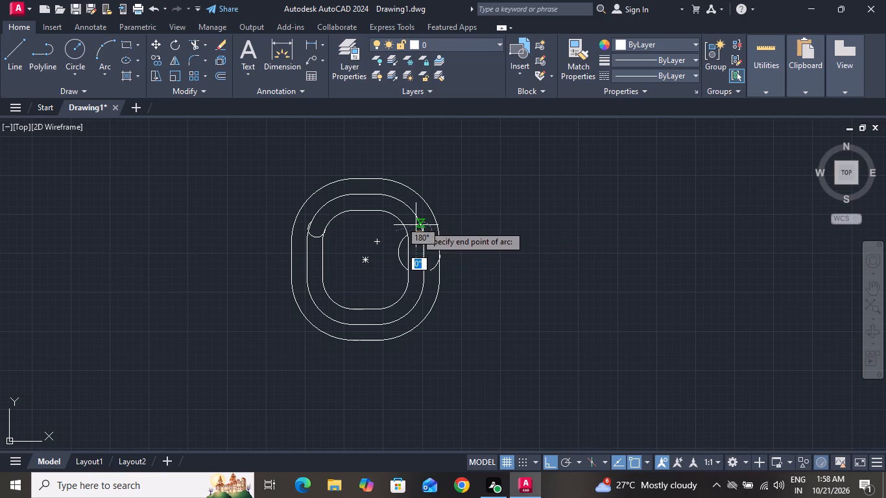
pyautogui.click(422, 219)
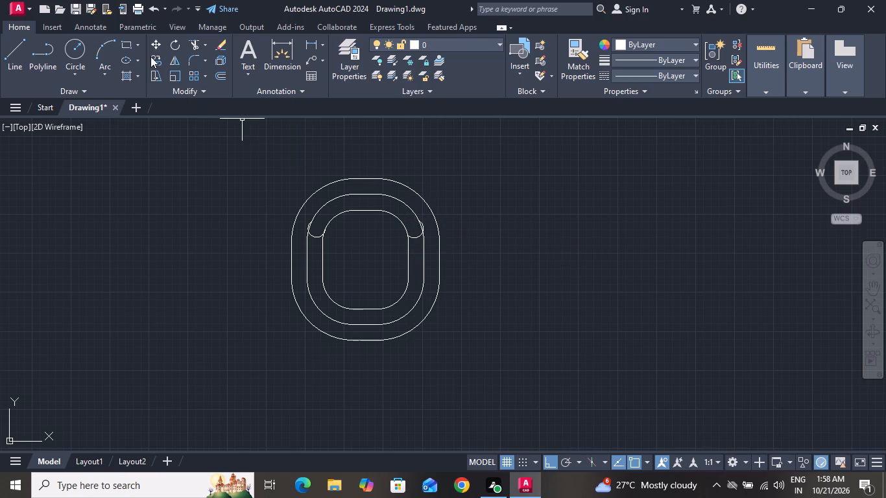
# Trim the overhanging ends of both small arcs back to the seat's middle and inner outlines.
pyautogui.click(198, 45)
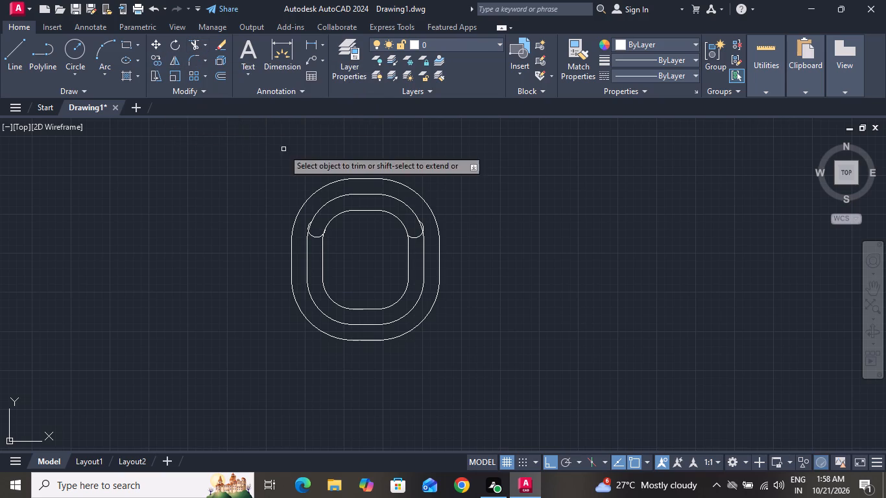
pyautogui.keyDown('ctrl'); pyautogui.scroll(2, 422, 241); pyautogui.keyUp('ctrl')
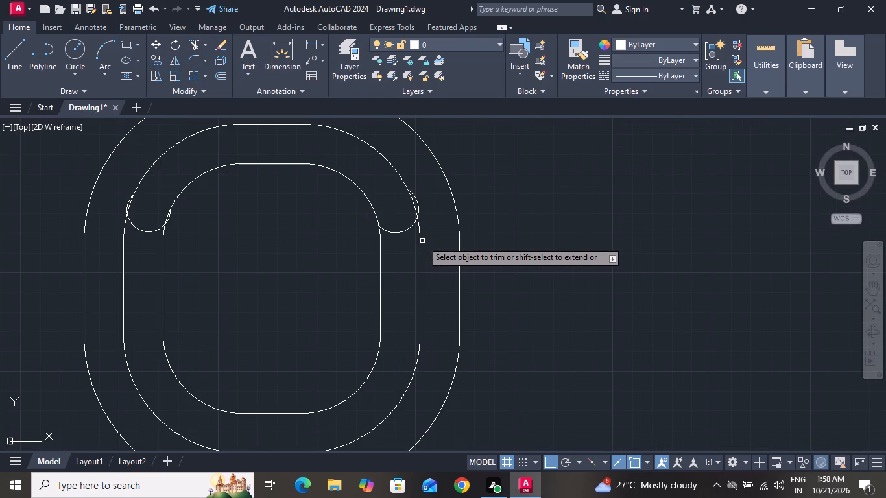
pyautogui.moveTo(418, 207); pyautogui.dragTo(317, 212)
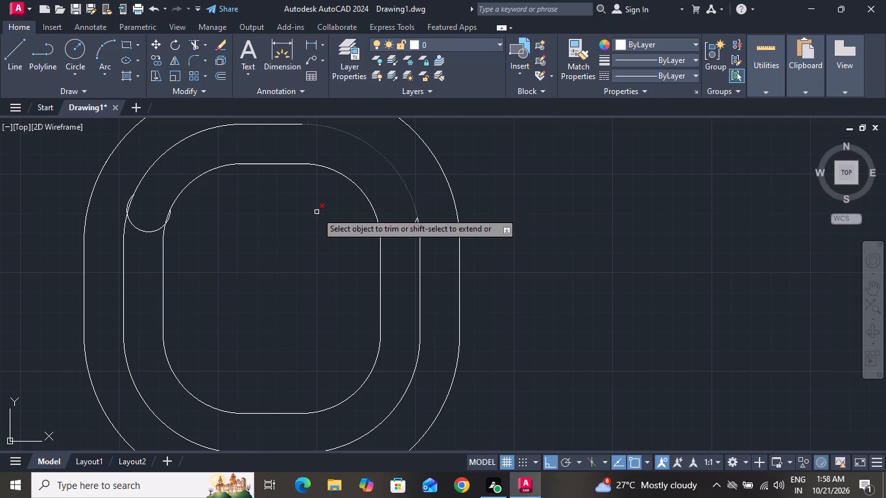
pyautogui.moveTo(317, 212); pyautogui.dragTo(314, 213)
pyautogui.moveTo(125, 204); pyautogui.dragTo(121, 211)
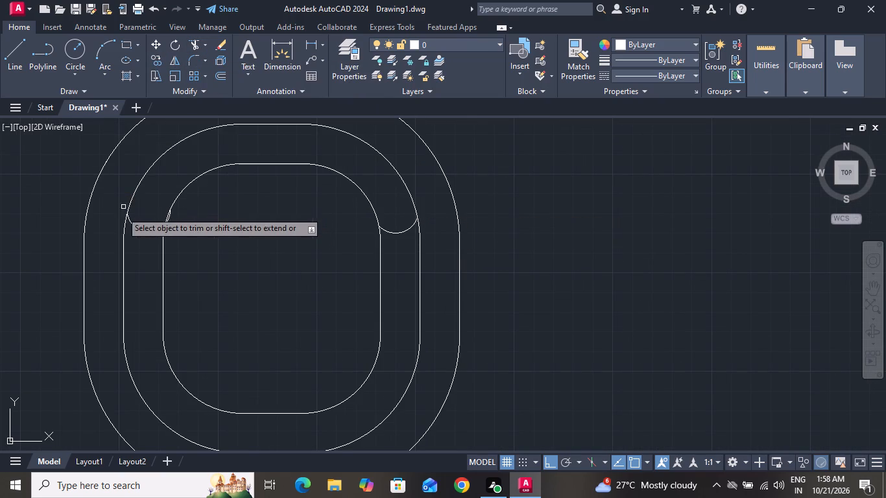
pyautogui.moveTo(121, 211); pyautogui.dragTo(171, 219)
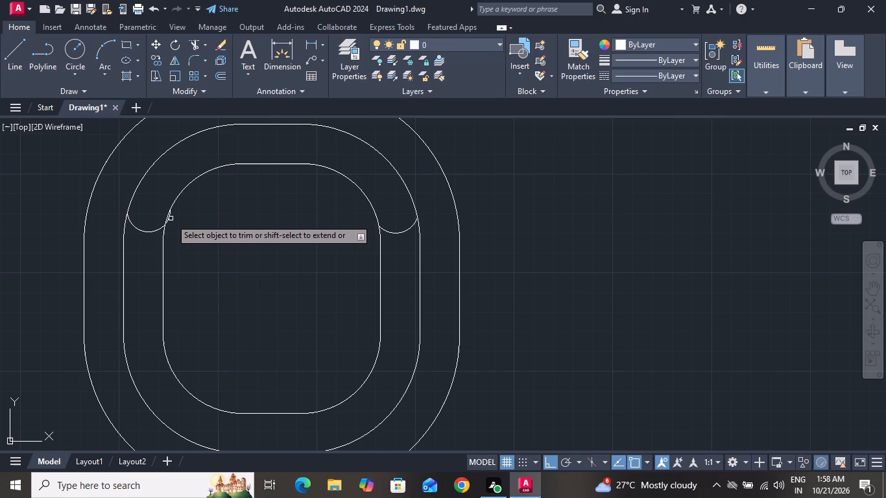
pyautogui.moveTo(171, 219); pyautogui.dragTo(169, 219)
pyautogui.click(169, 219)
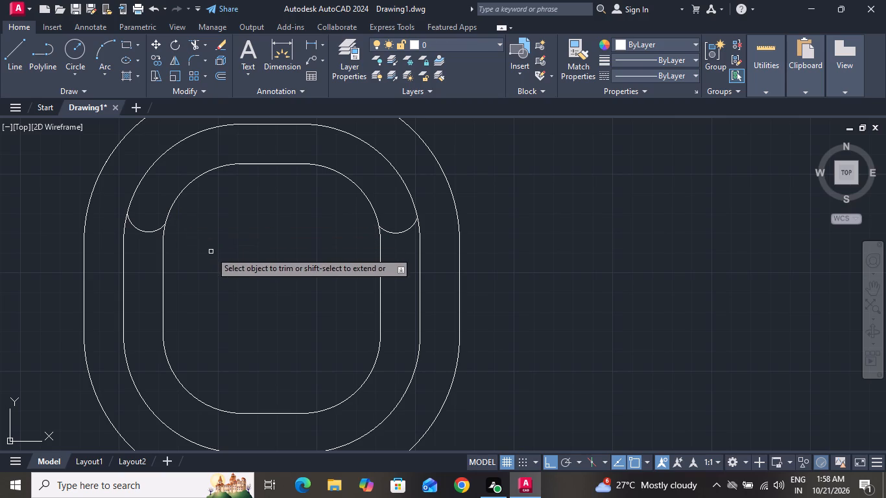
pyautogui.click(450, 183)
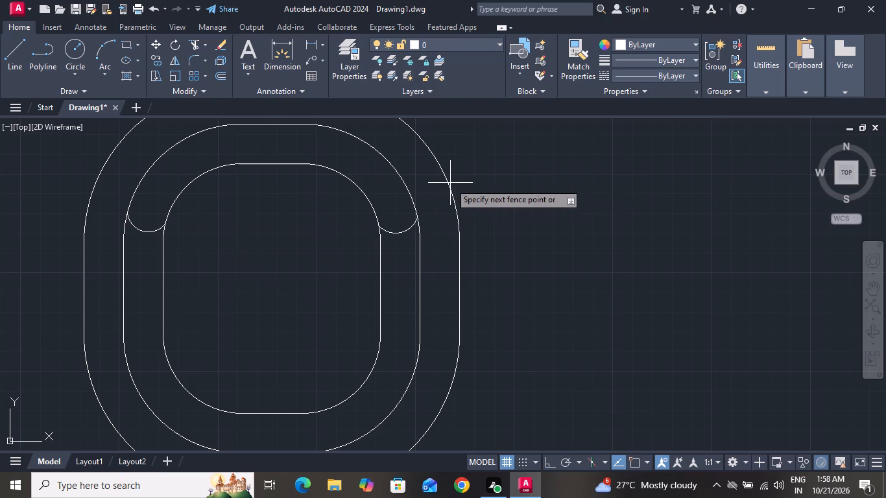
pyautogui.rightClick(451, 187)
pyautogui.click(457, 202)
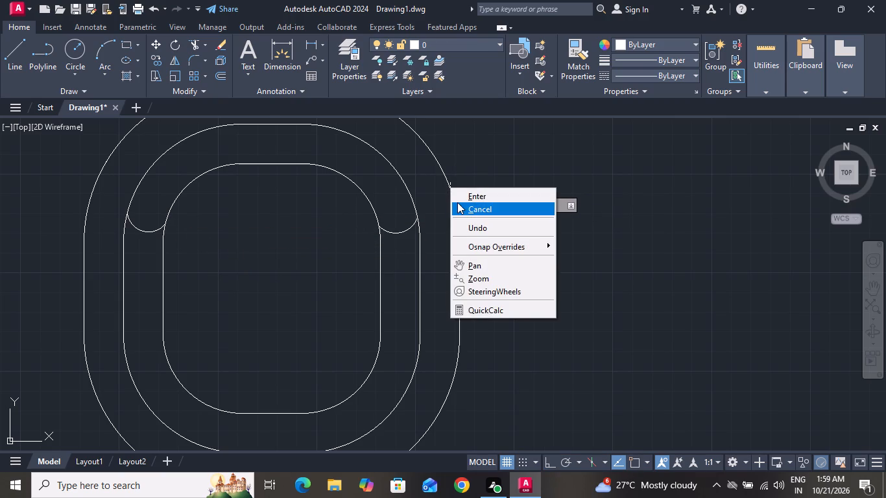
# Delete the outermost rounded outline of the seat.
pyautogui.click(455, 202)
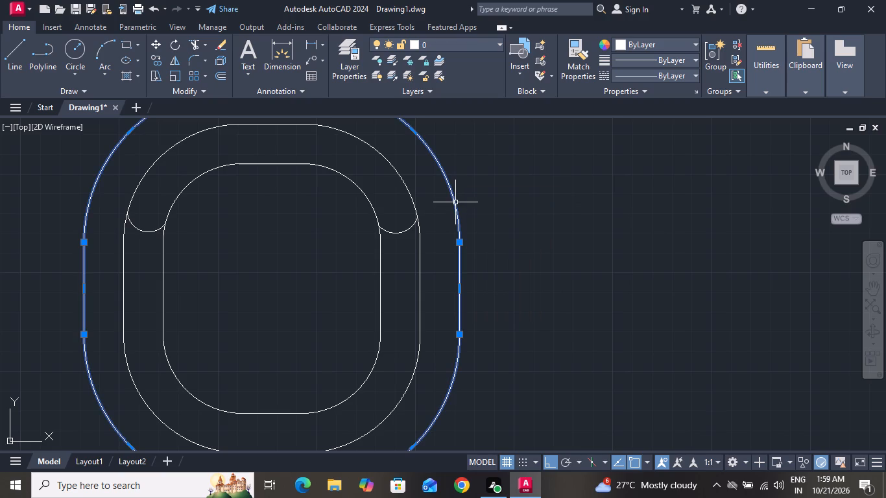
pyautogui.press('Delete')
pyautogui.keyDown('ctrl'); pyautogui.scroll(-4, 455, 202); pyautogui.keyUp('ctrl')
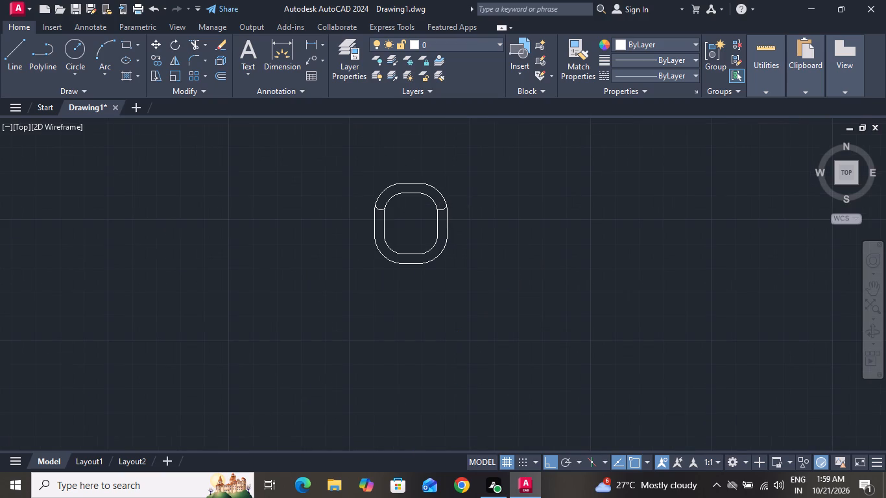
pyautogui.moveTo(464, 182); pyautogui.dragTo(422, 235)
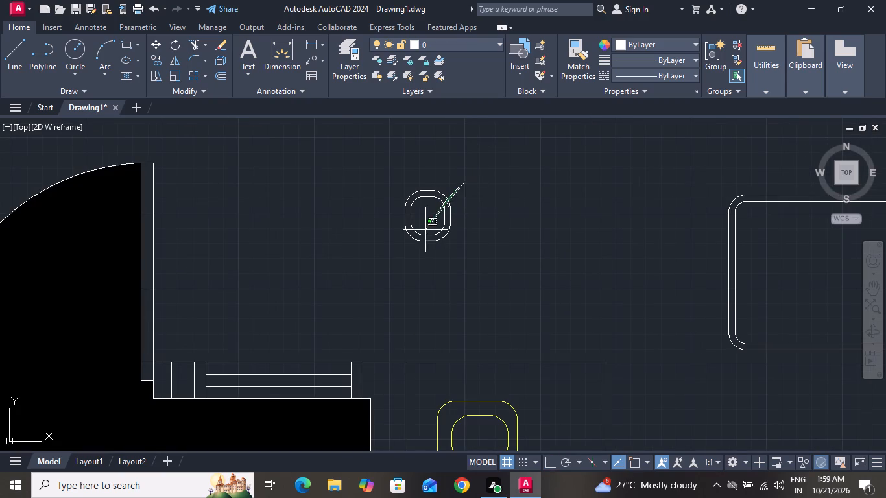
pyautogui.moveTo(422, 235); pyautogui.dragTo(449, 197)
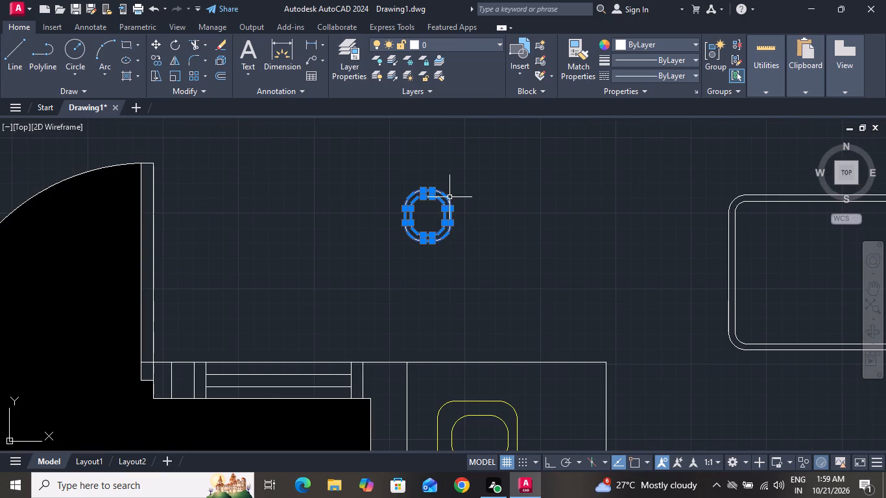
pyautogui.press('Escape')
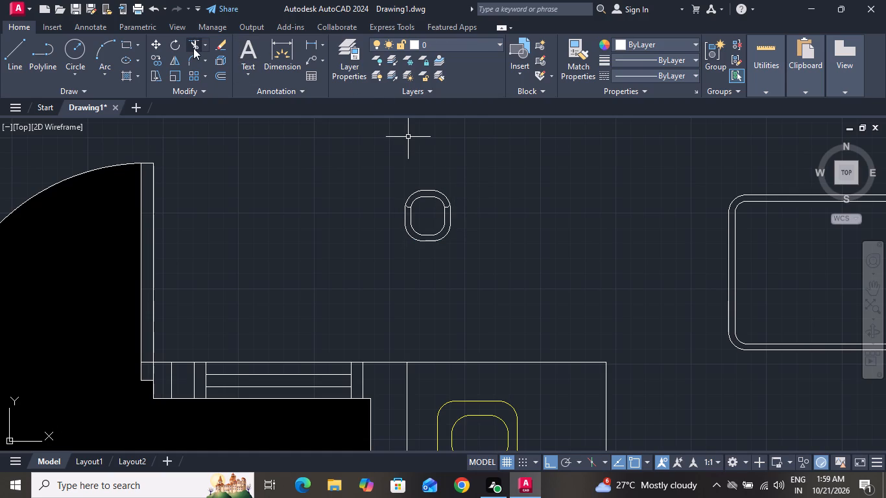
# Trim away the sides and lower part of the chair's outer outline below the two arcs, leaving a curved backrest around the seat.
pyautogui.moveTo(193, 47); pyautogui.dragTo(344, 158)
pyautogui.click(196, 41)
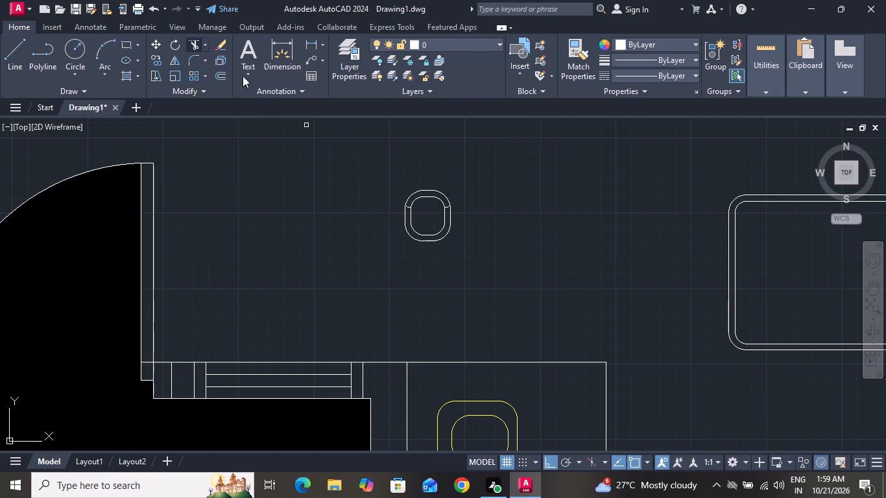
pyautogui.click(451, 211)
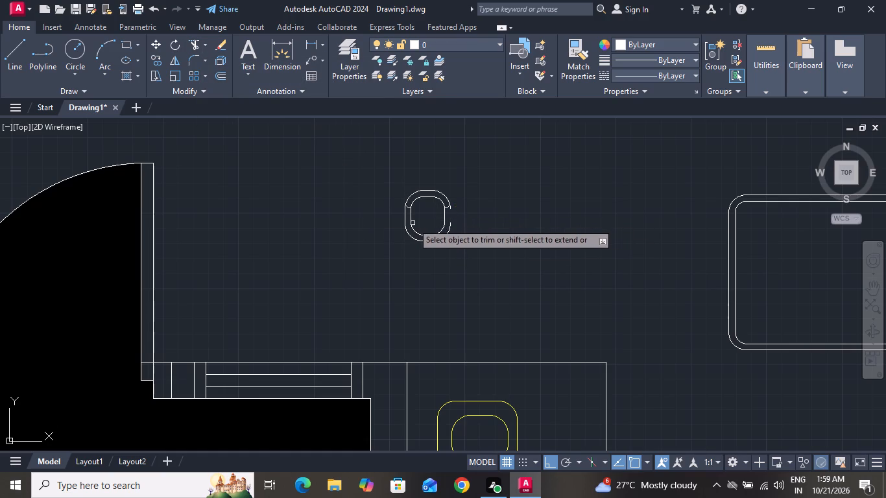
pyautogui.click(404, 218)
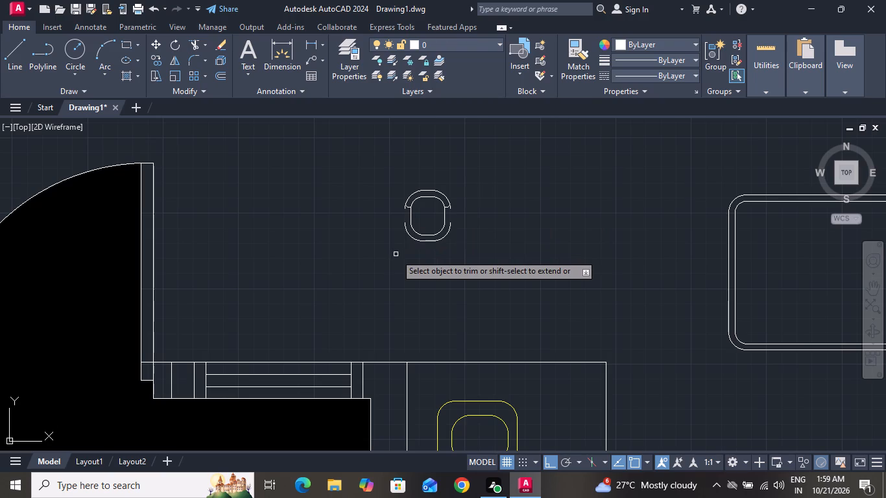
pyautogui.moveTo(404, 209); pyautogui.dragTo(407, 214)
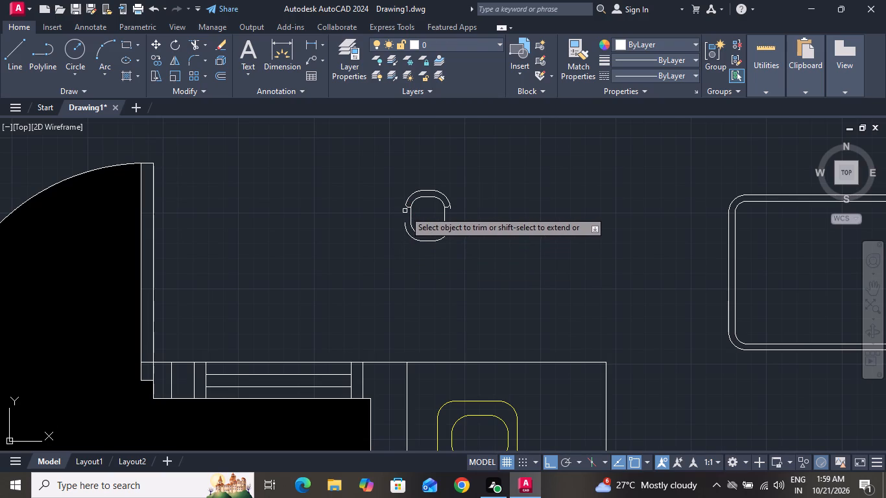
pyautogui.moveTo(407, 214); pyautogui.dragTo(406, 227)
pyautogui.click(406, 227)
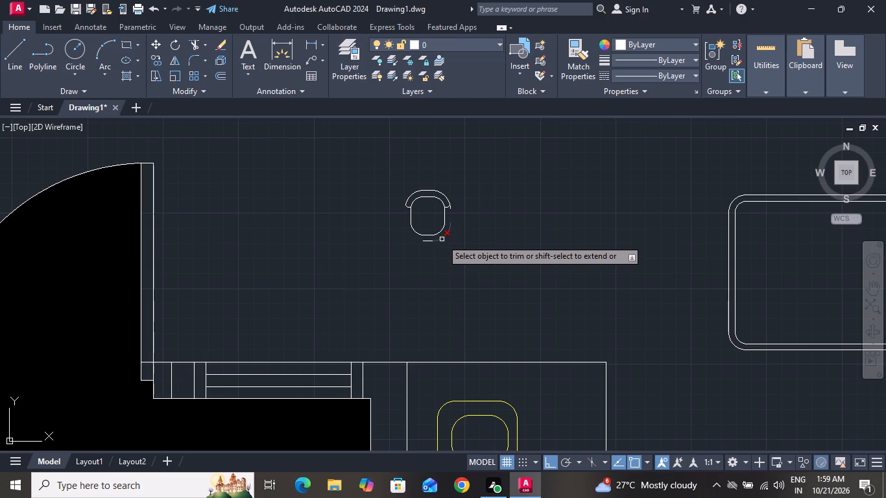
pyautogui.moveTo(442, 239); pyautogui.dragTo(430, 243)
pyautogui.click(430, 243)
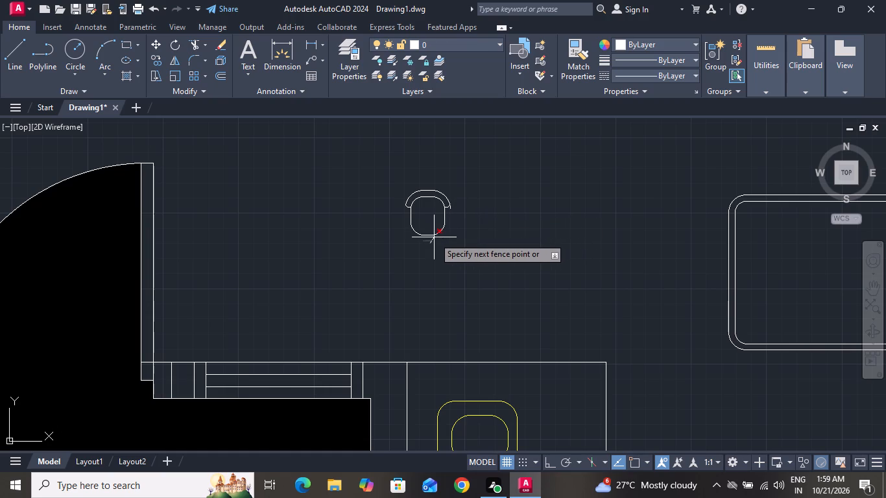
pyautogui.click(434, 237)
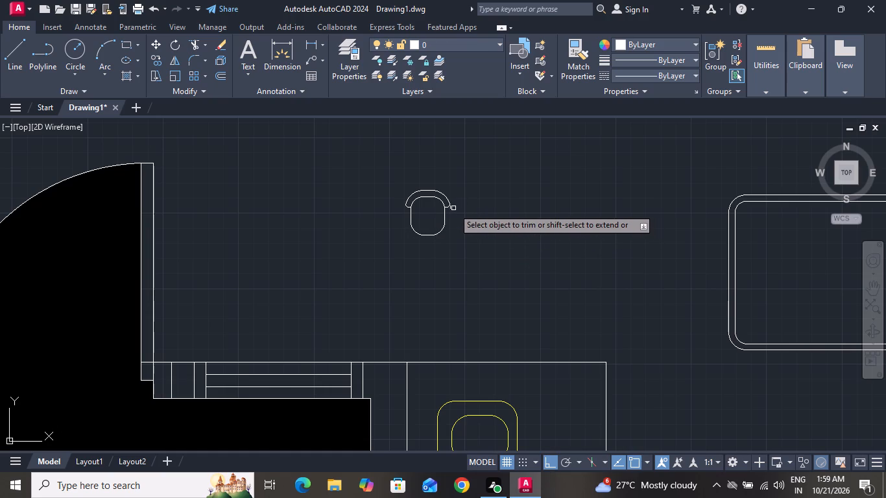
pyautogui.click(452, 208)
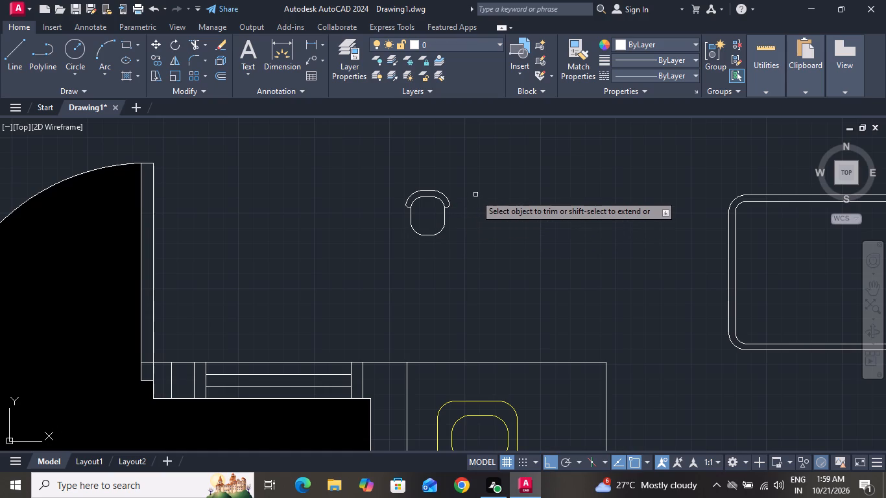
pyautogui.rightClick(475, 195)
pyautogui.moveTo(484, 211); pyautogui.dragTo(465, 184)
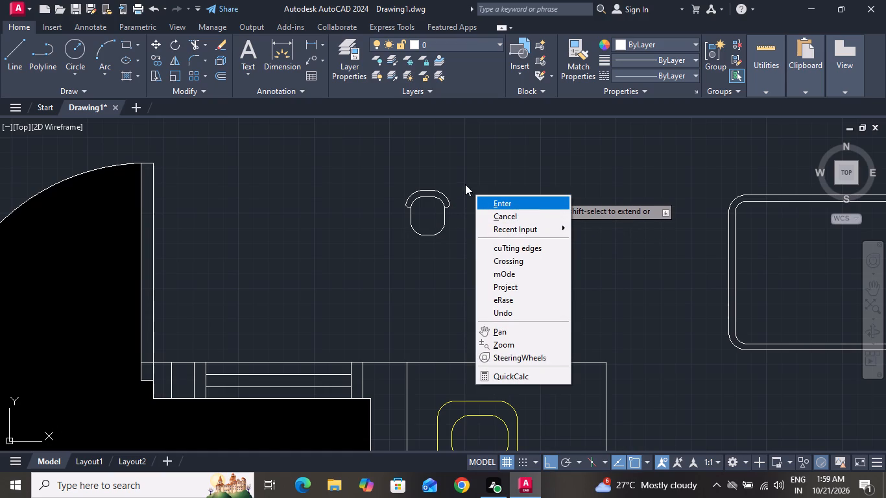
pyautogui.moveTo(465, 184); pyautogui.dragTo(499, 225)
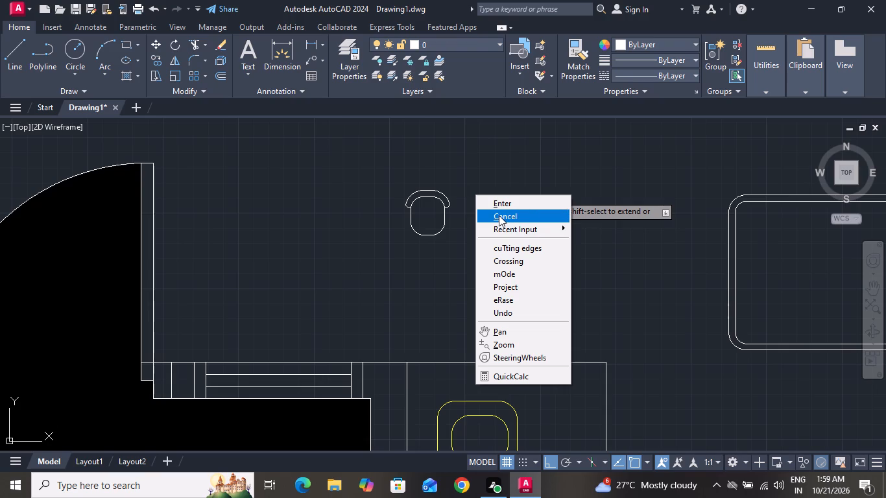
pyautogui.click(499, 215)
# Turn Ortho off while moving the finished chair to the rounded table's upper edge, near its upper-left corner.
pyautogui.moveTo(468, 178); pyautogui.dragTo(435, 219)
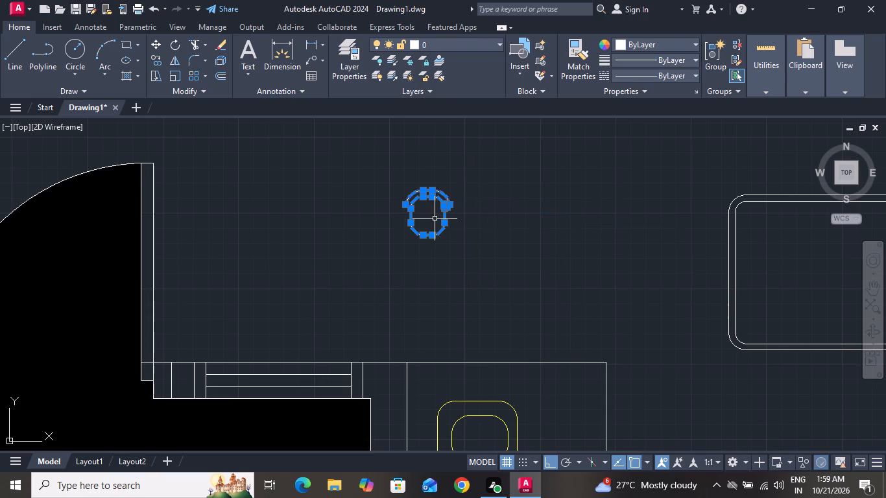
pyautogui.moveTo(497, 167); pyautogui.dragTo(429, 248)
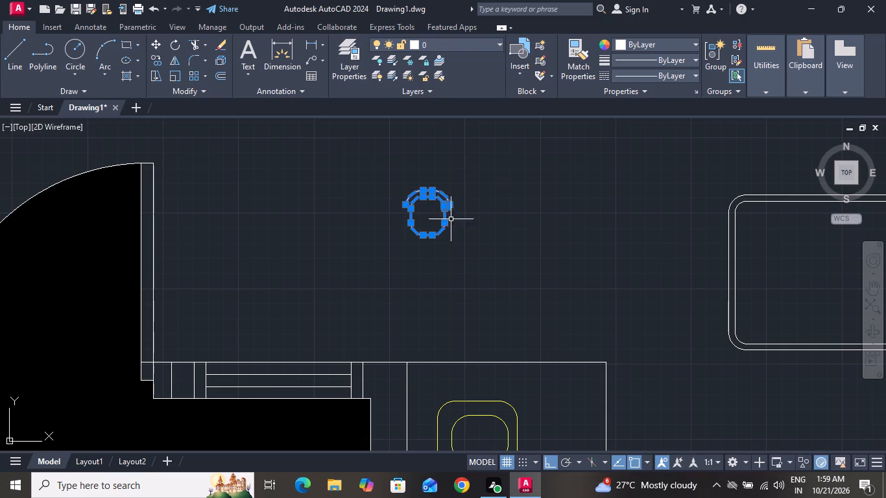
pyautogui.click(467, 188)
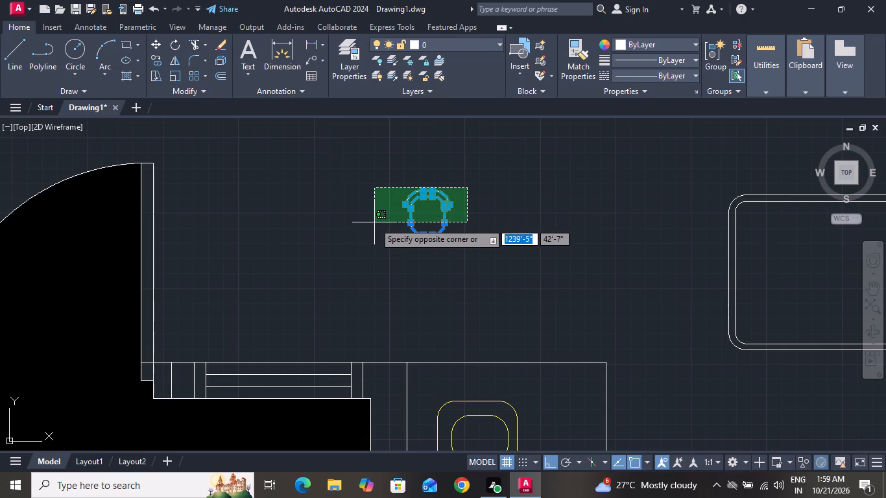
pyautogui.click(381, 246)
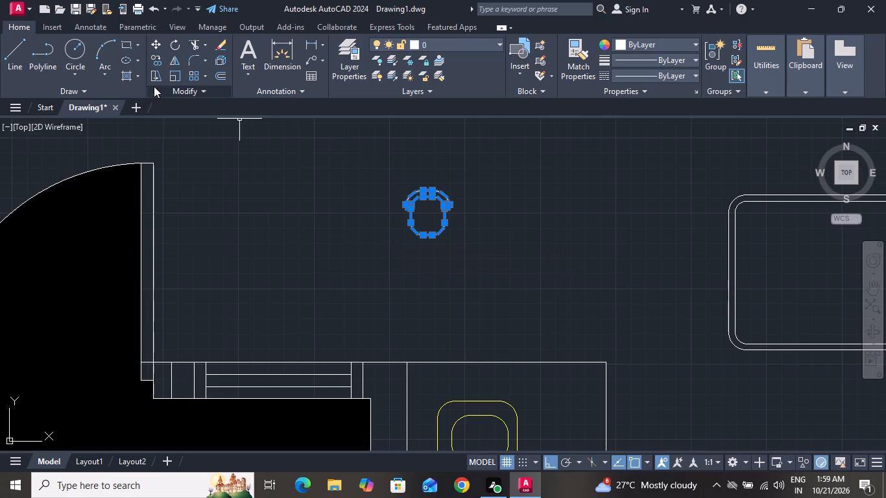
pyautogui.click(160, 47)
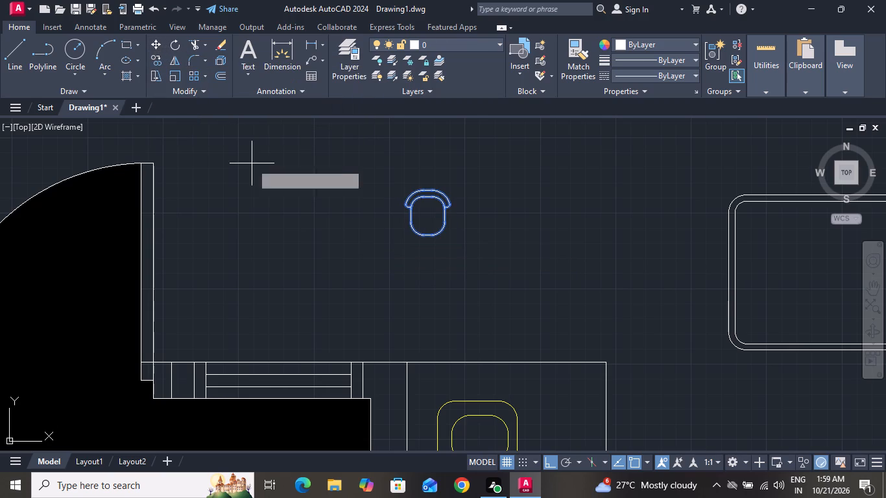
pyautogui.moveTo(421, 239); pyautogui.dragTo(455, 226)
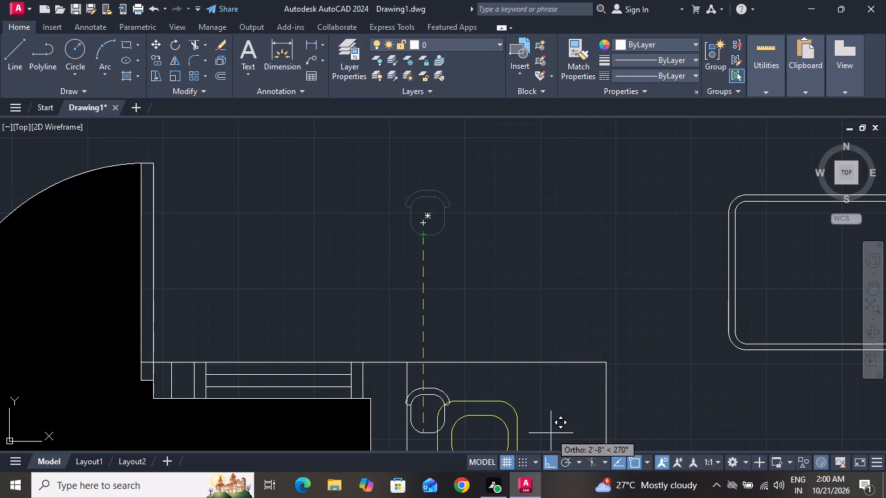
pyautogui.click(553, 456)
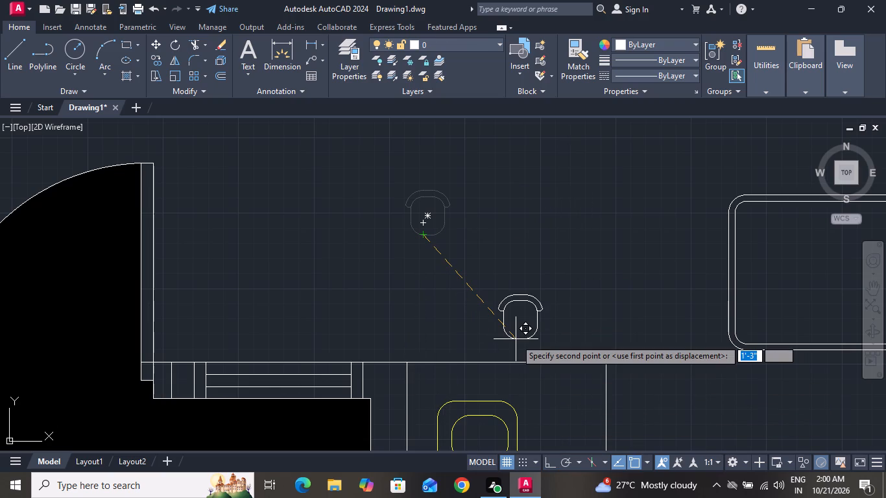
pyautogui.keyDown('ctrl'); pyautogui.scroll(-2, 516, 339); pyautogui.keyUp('ctrl')
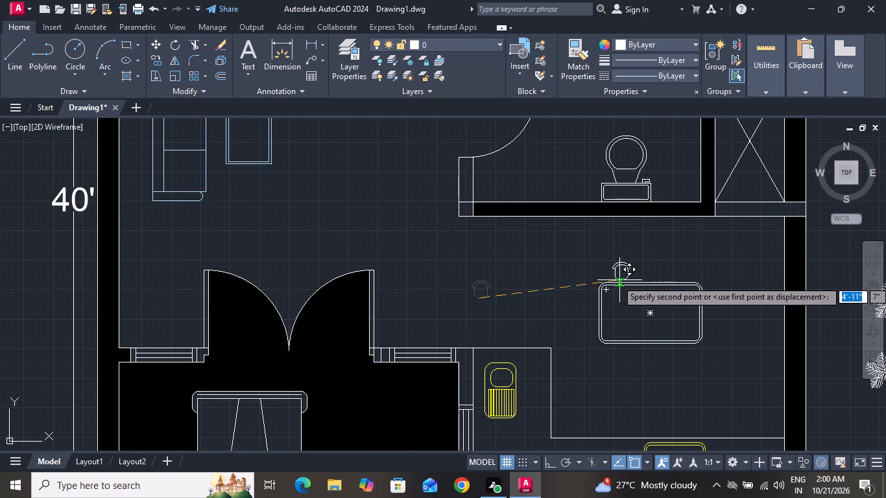
pyautogui.click(620, 280)
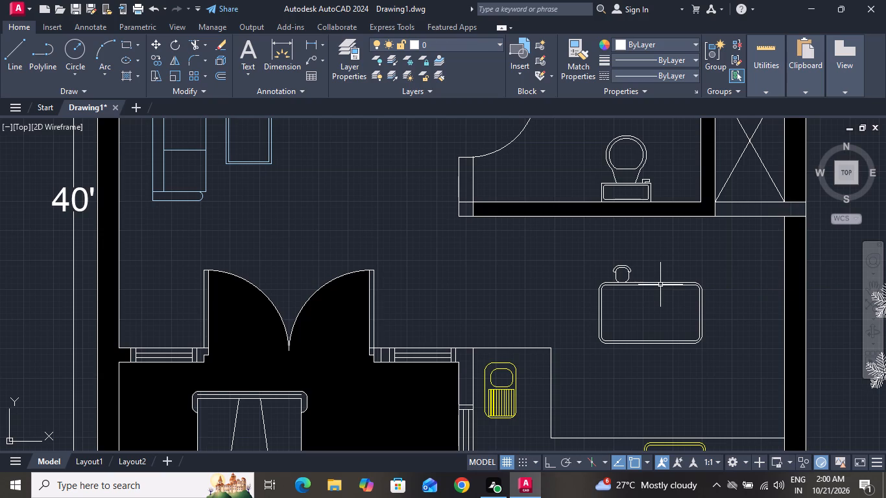
# Scale both rounded outlines of the table down about the table's centre to roughly suit the chair's size.
pyautogui.click(660, 285)
pyautogui.moveTo(664, 279); pyautogui.dragTo(644, 318)
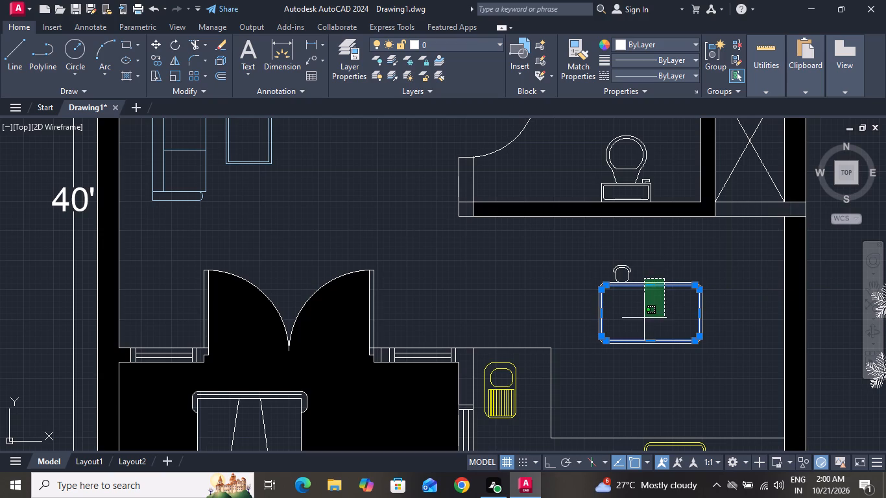
pyautogui.moveTo(644, 318); pyautogui.dragTo(643, 320)
pyautogui.click(643, 320)
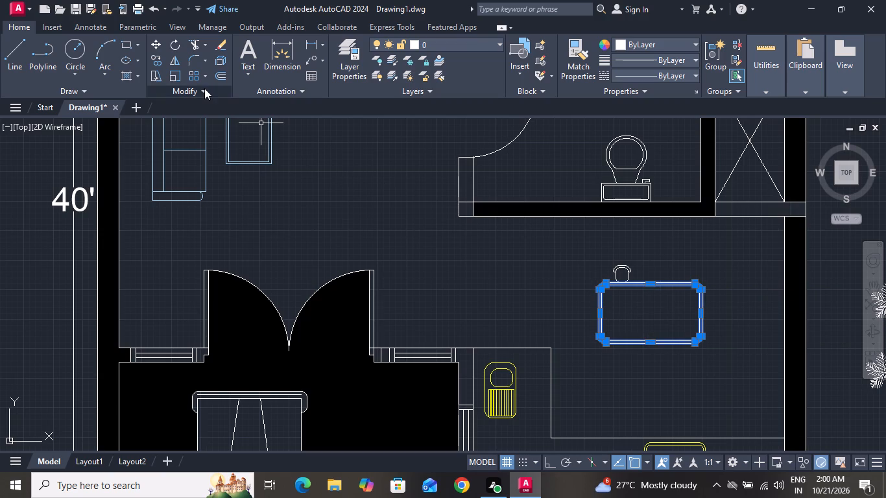
pyautogui.click(180, 81)
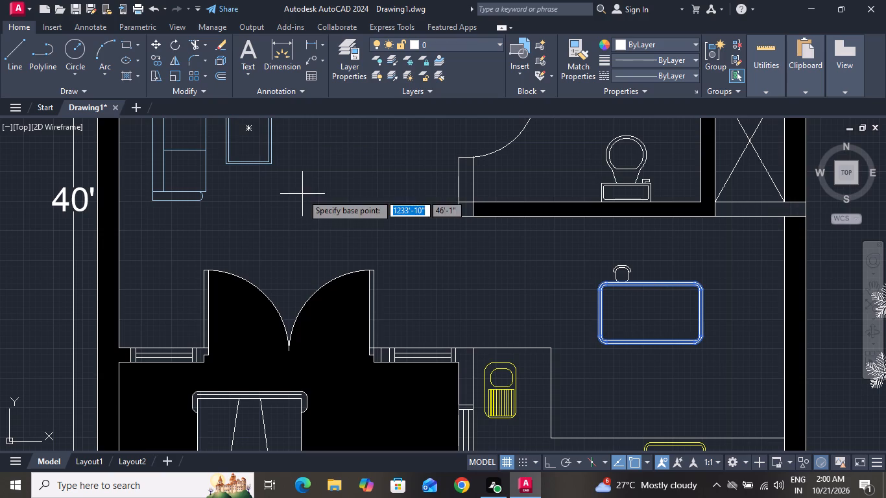
pyautogui.click(646, 314)
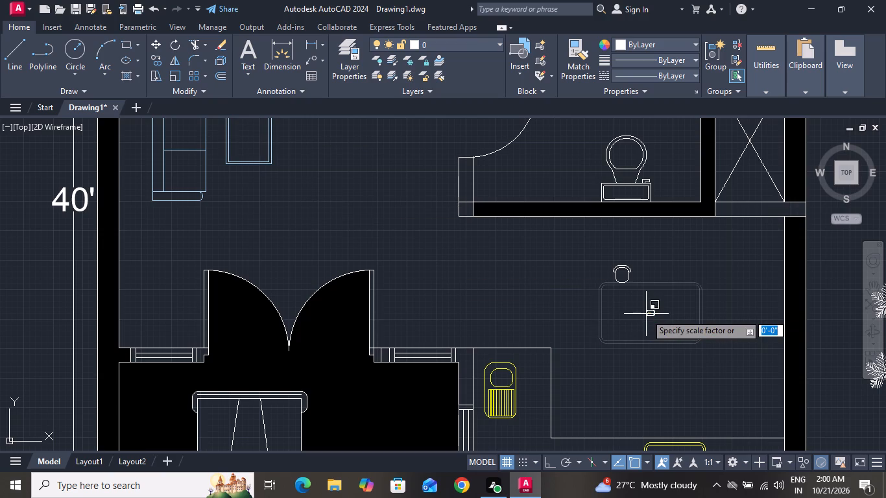
pyautogui.click(676, 333)
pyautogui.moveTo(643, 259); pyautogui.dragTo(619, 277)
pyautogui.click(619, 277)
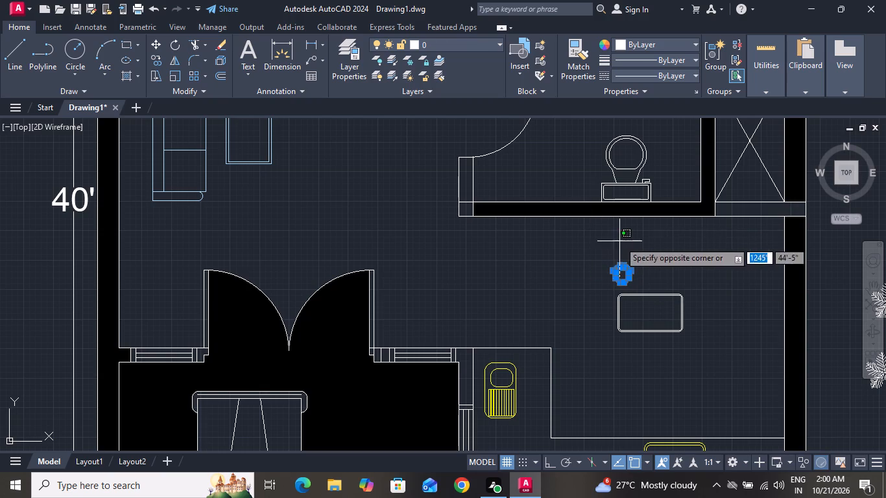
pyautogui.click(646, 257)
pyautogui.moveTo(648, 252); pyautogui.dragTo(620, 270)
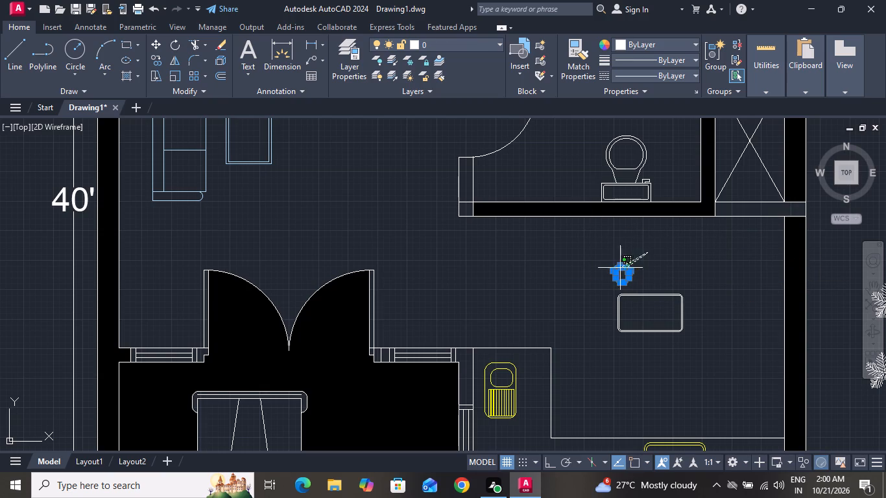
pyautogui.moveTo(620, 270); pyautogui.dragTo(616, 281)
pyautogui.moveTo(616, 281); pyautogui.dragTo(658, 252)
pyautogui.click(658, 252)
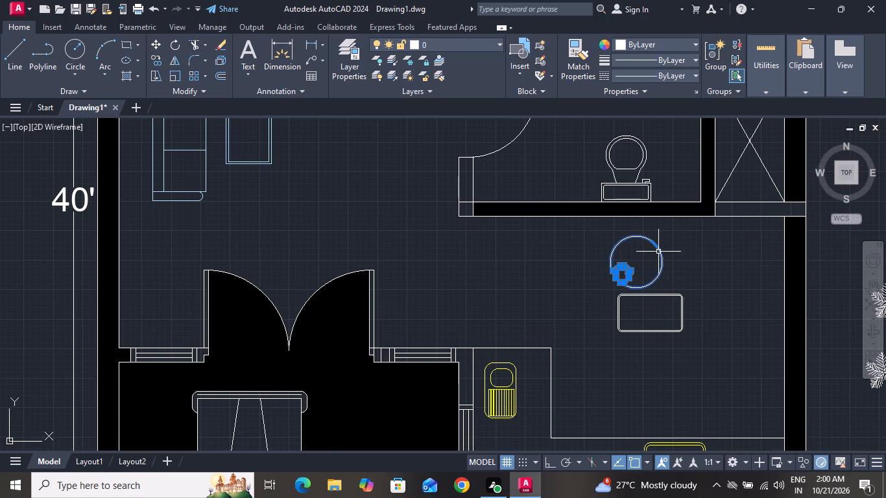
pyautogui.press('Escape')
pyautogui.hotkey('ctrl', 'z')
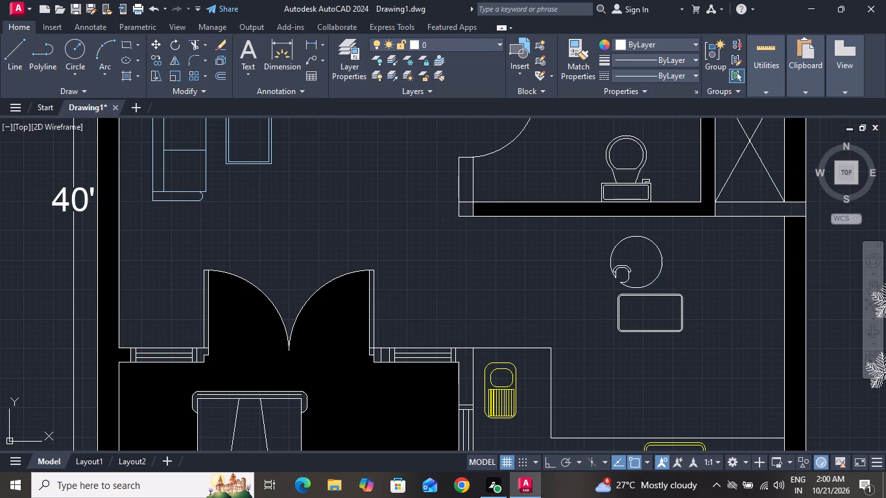
# Move the whole chair so its seat front touches the reduced table's upper edge, near the upper-left corner.
pyautogui.click(658, 252)
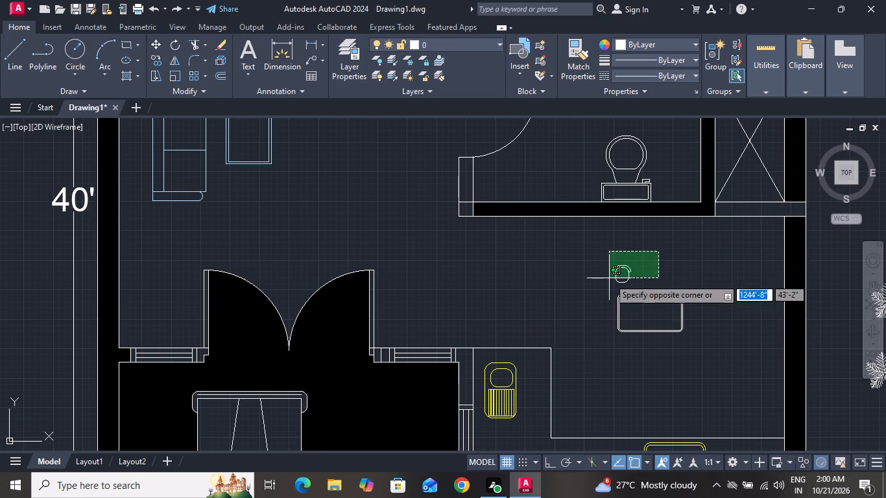
pyautogui.click(600, 289)
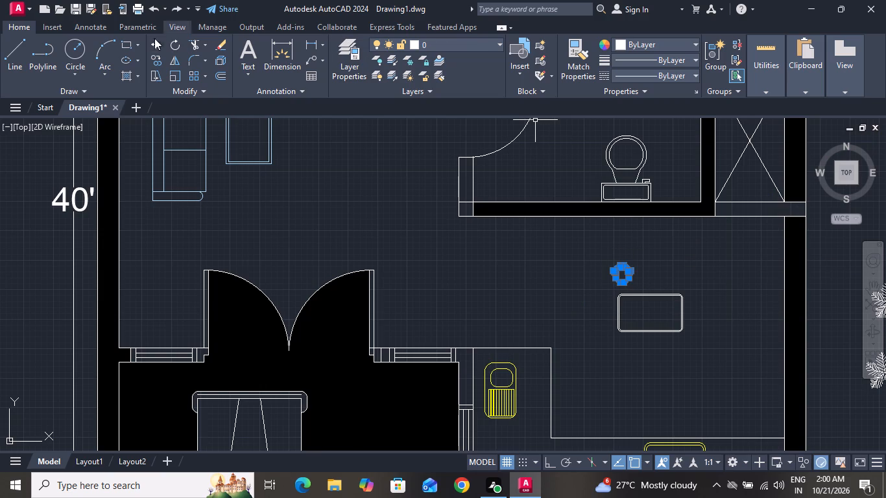
pyautogui.doubleClick(154, 38)
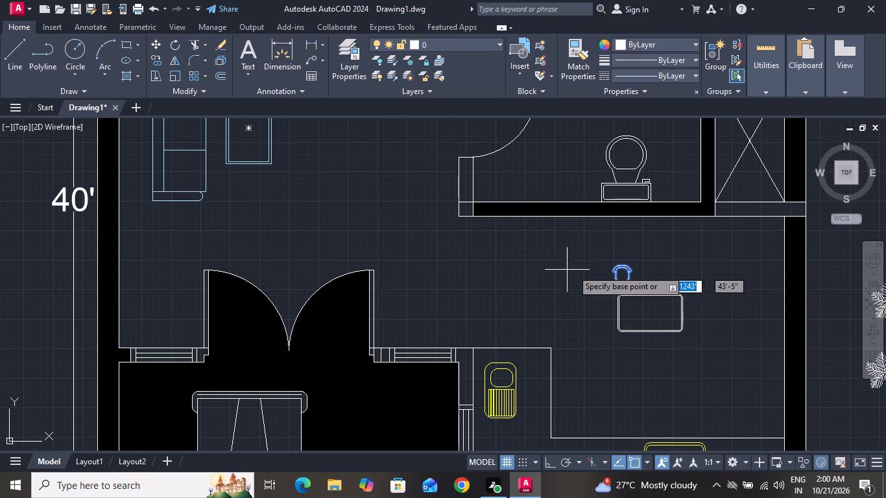
pyautogui.keyDown('ctrl'); pyautogui.scroll(2, 602, 270); pyautogui.keyUp('ctrl')
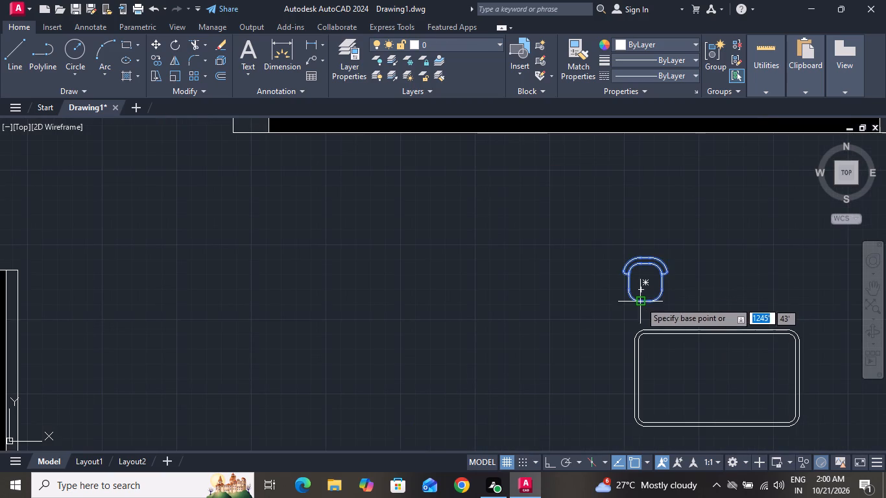
pyautogui.moveTo(648, 300); pyautogui.dragTo(666, 322)
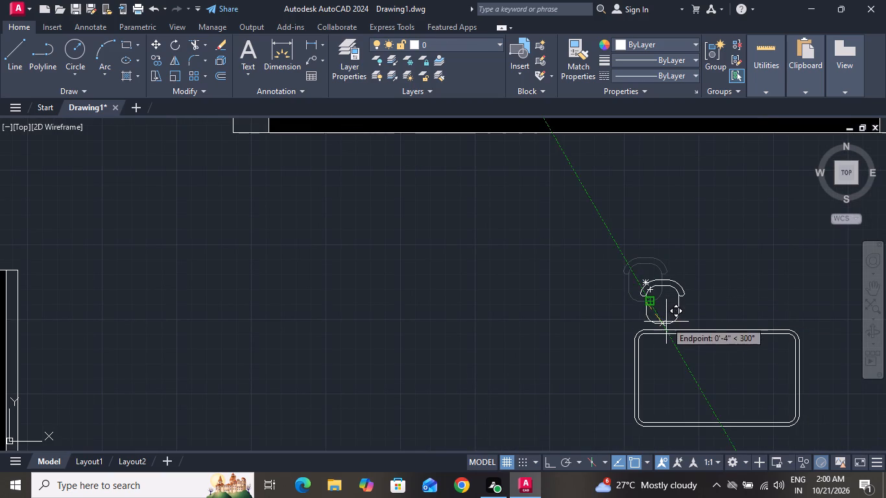
pyautogui.moveTo(666, 322); pyautogui.dragTo(666, 327)
pyautogui.click(666, 327)
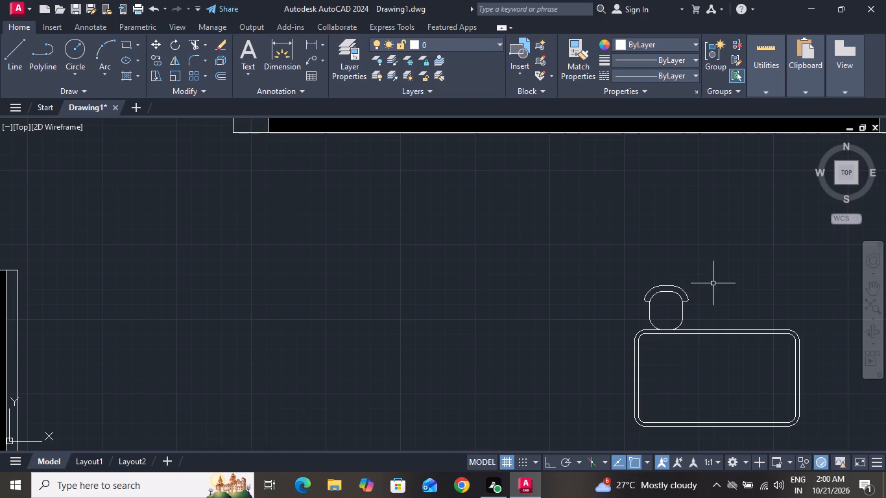
# Copy the chair to the middle and right end of the table's upper edge, plus one spare in the open space left of the table.
pyautogui.moveTo(713, 283); pyautogui.dragTo(652, 312)
pyautogui.click(740, 255)
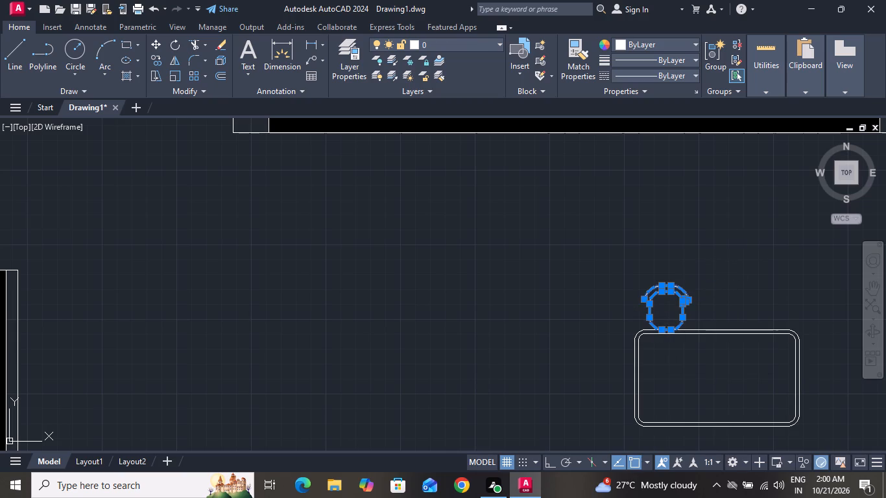
pyautogui.click(627, 324)
pyautogui.click(163, 59)
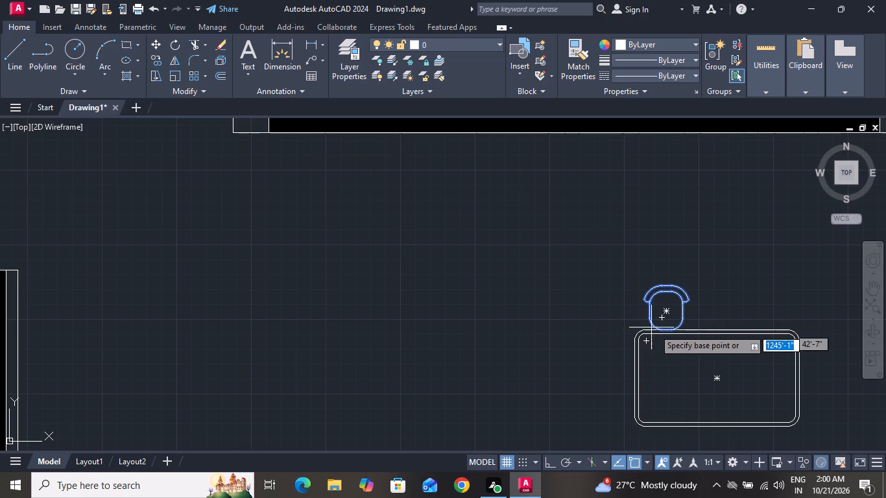
pyautogui.moveTo(673, 331); pyautogui.dragTo(703, 327)
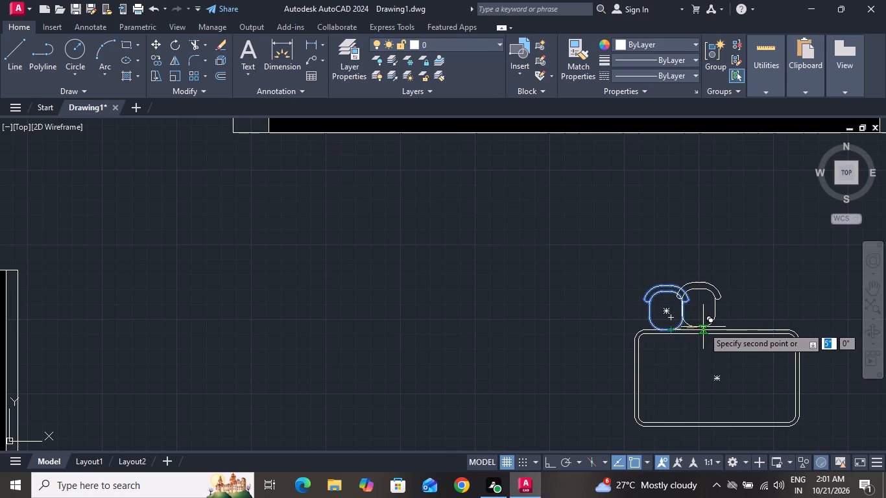
pyautogui.click(730, 326)
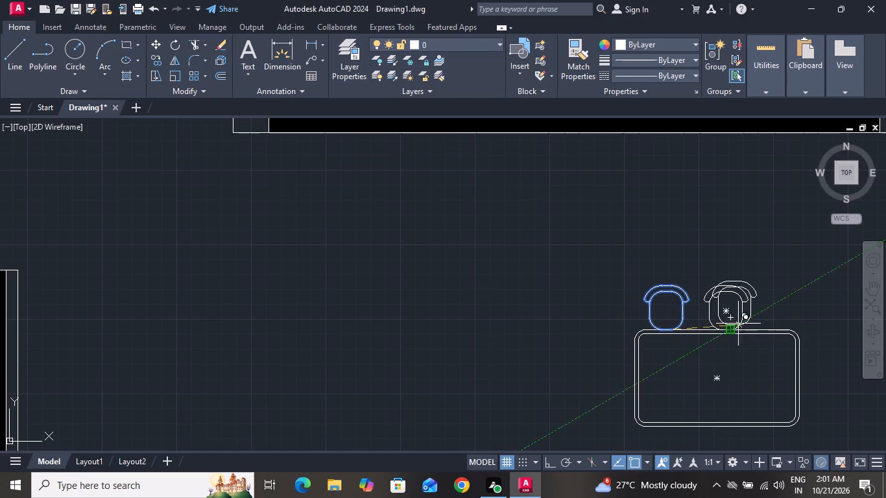
pyautogui.click(783, 326)
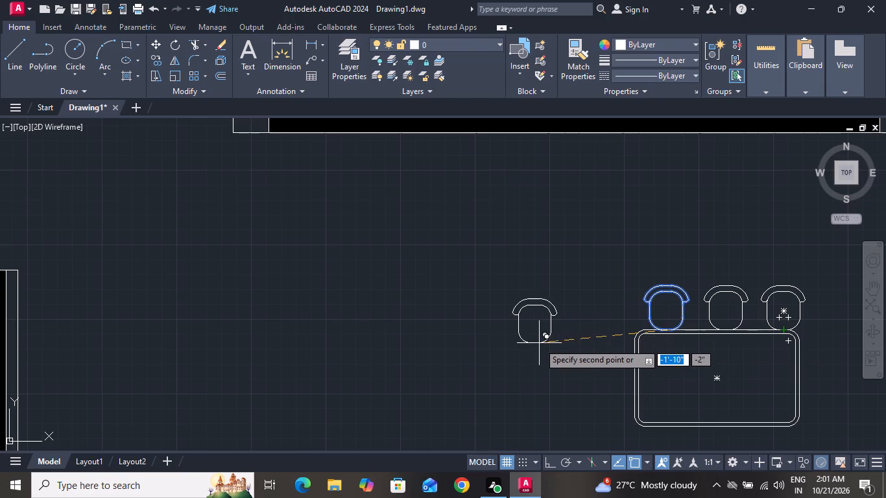
pyautogui.click(503, 365)
pyautogui.rightClick(503, 365)
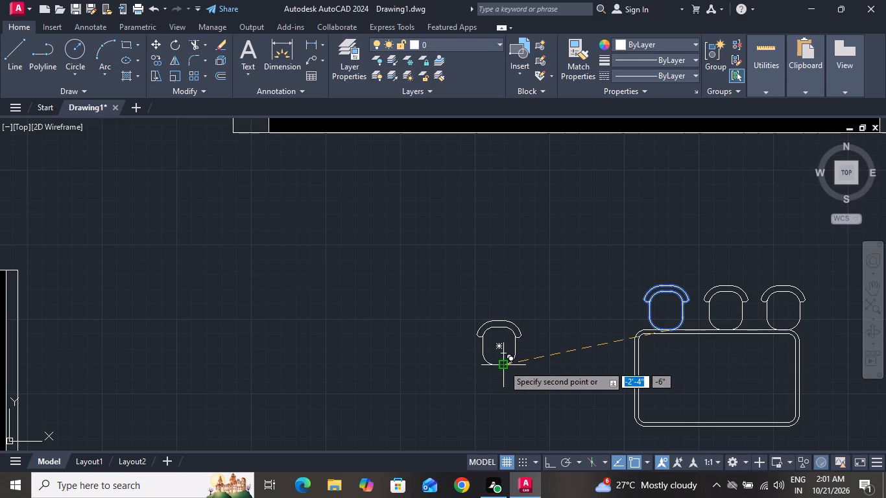
pyautogui.click(551, 204)
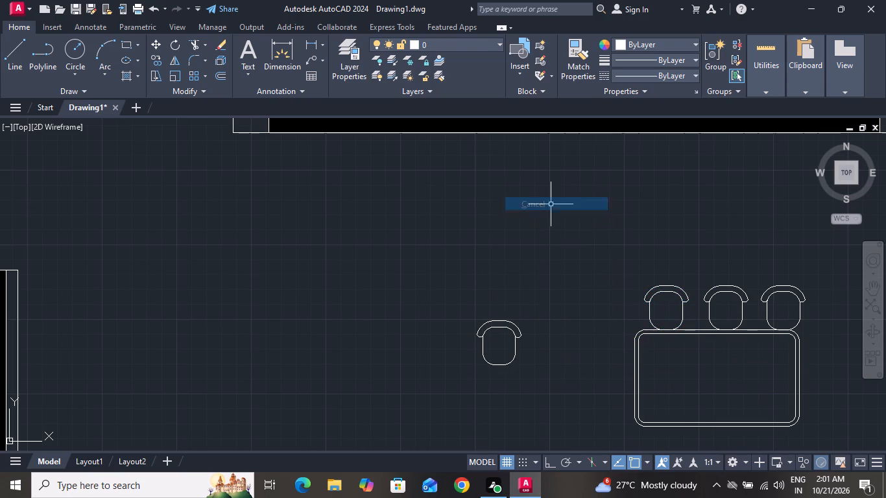
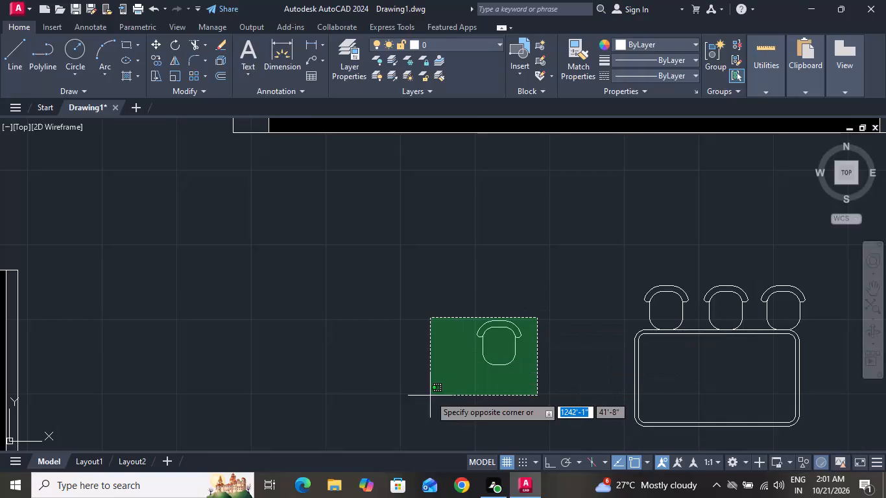
# Rotate the spare chair 180° with Ortho on, so its seat front faces up.
pyautogui.doubleClick(430, 396)
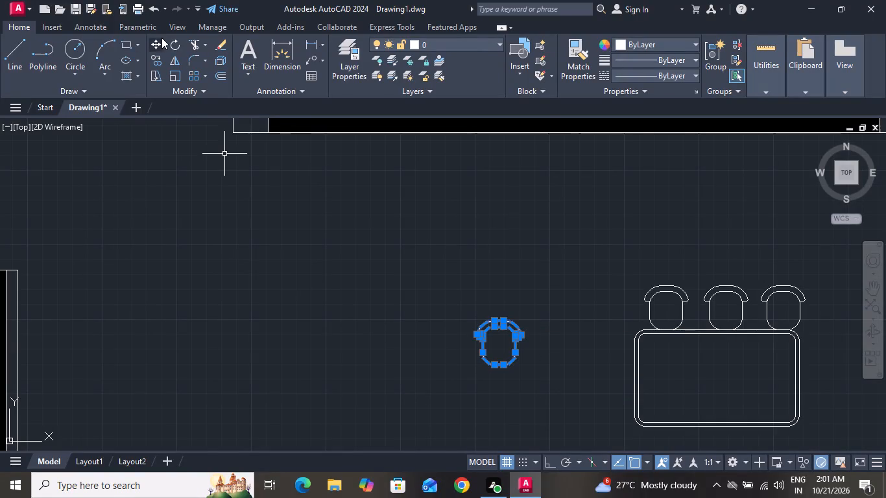
pyautogui.click(174, 49)
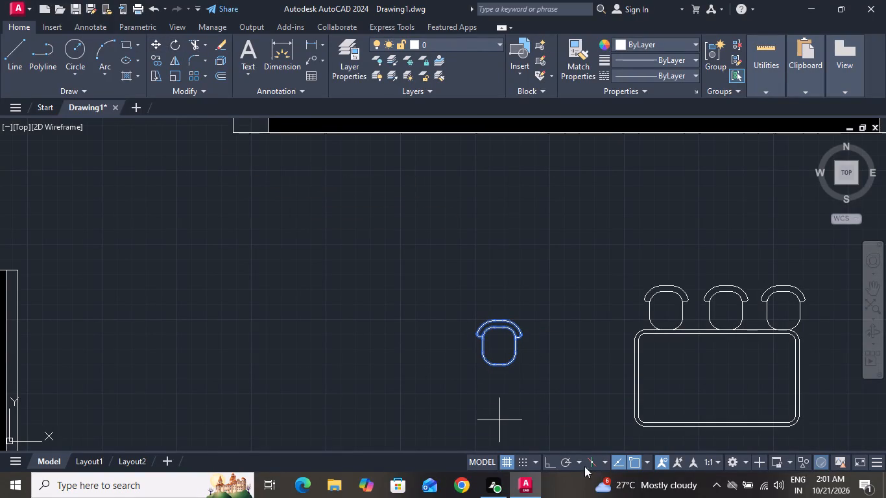
pyautogui.click(551, 464)
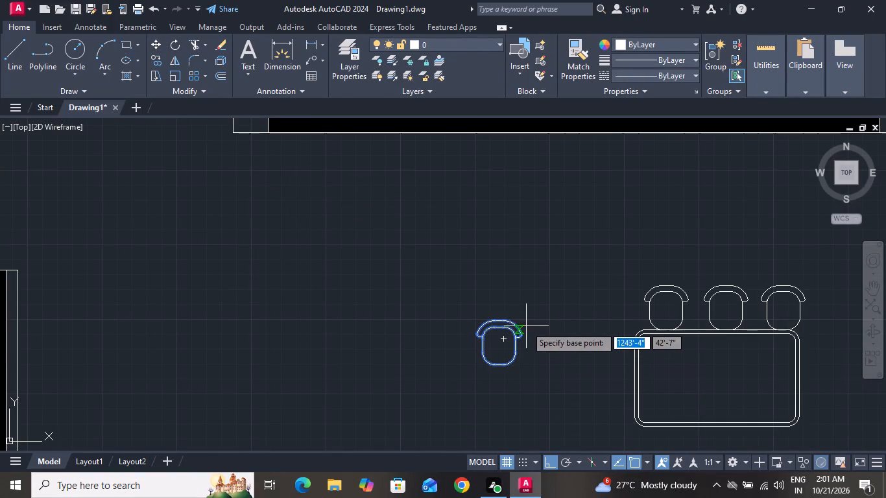
pyautogui.moveTo(526, 326); pyautogui.dragTo(446, 371)
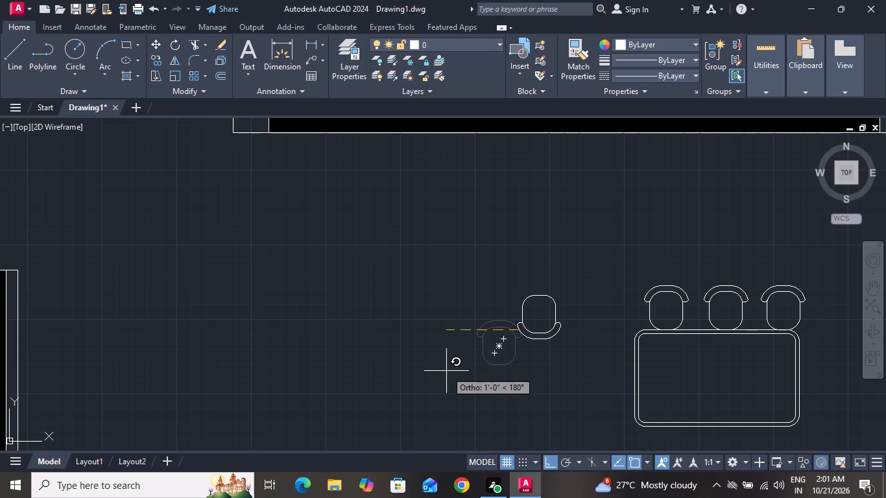
pyautogui.click(446, 371)
# Move the rotated chair with Ortho off so its seat front touches the table's lower edge, near the lower-left corner.
pyautogui.click(612, 261)
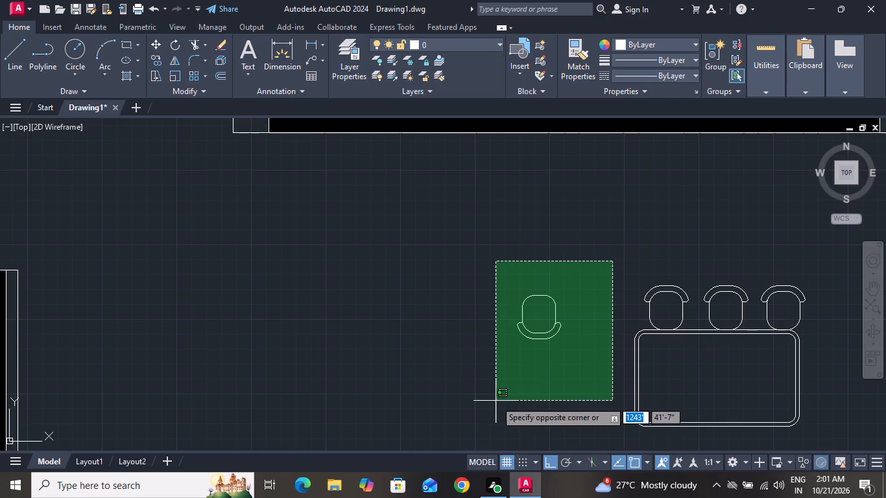
pyautogui.click(496, 401)
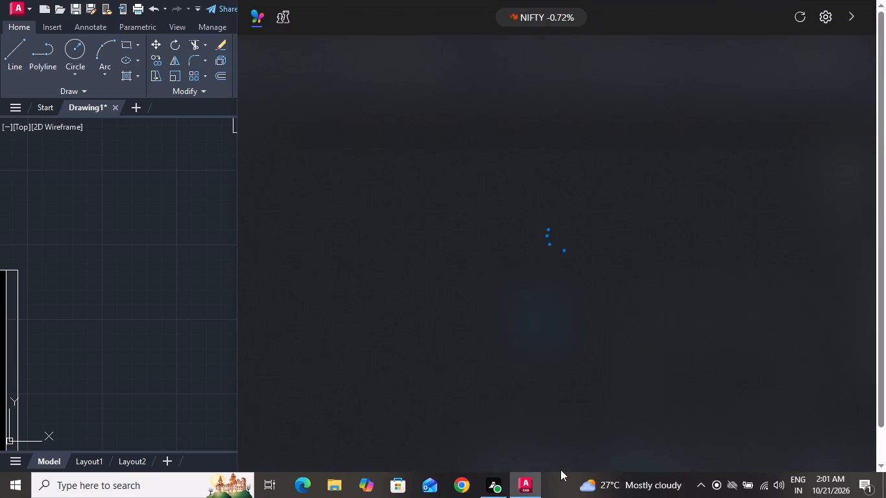
pyautogui.click(111, 271)
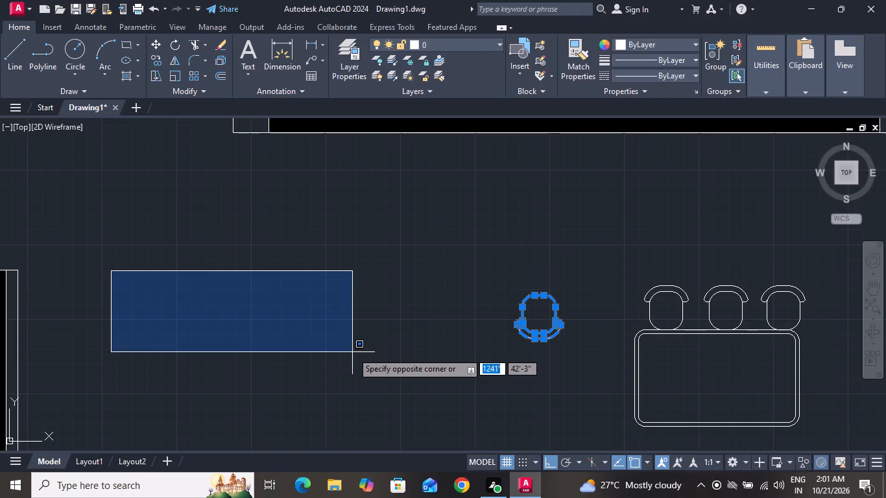
pyautogui.click(355, 353)
pyautogui.click(551, 462)
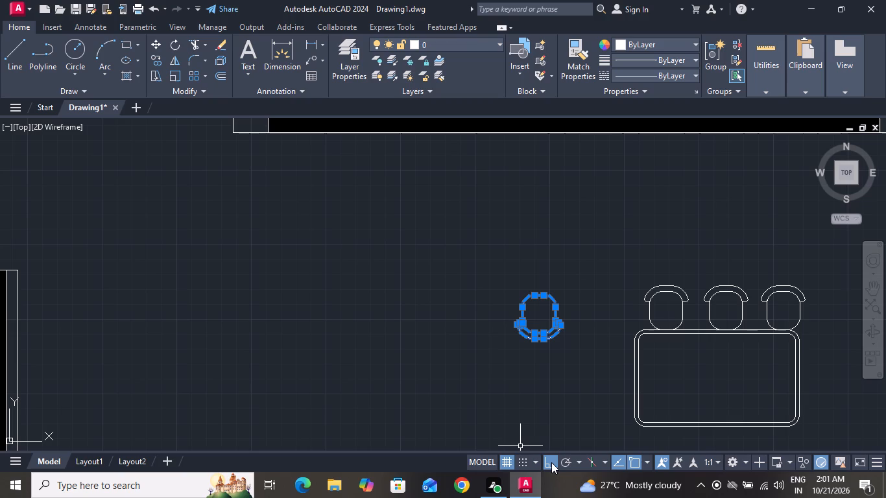
pyautogui.click(153, 47)
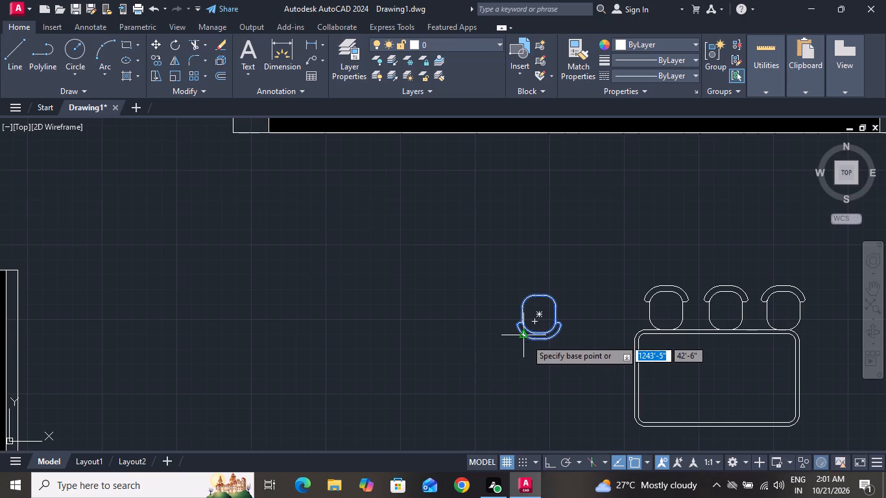
pyautogui.moveTo(534, 296); pyautogui.dragTo(566, 359)
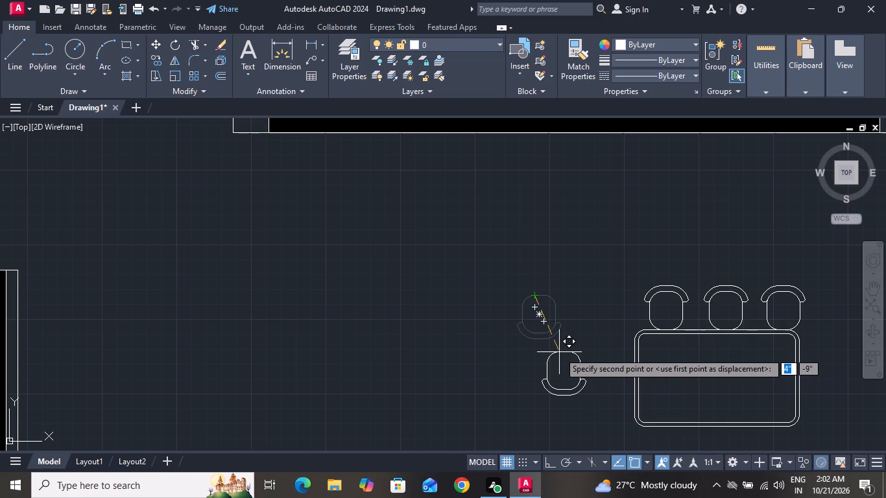
pyautogui.keyDown('ctrl'); pyautogui.scroll(-7, 559, 352); pyautogui.keyUp('ctrl')
pyautogui.keyDown('ctrl'); pyautogui.scroll(1, 559, 352); pyautogui.keyUp('ctrl')
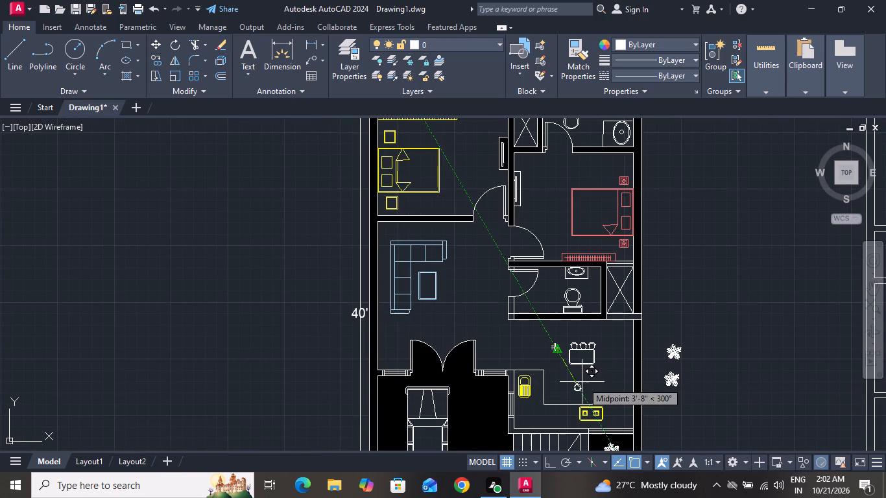
pyautogui.keyDown('ctrl'); pyautogui.scroll(6, 582, 382); pyautogui.keyUp('ctrl')
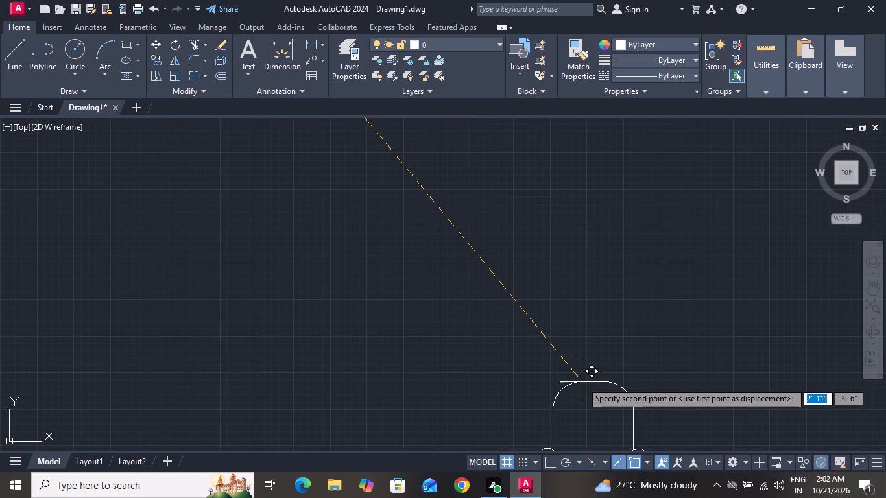
pyautogui.keyDown('ctrl'); pyautogui.scroll(-3, 582, 382); pyautogui.keyUp('ctrl')
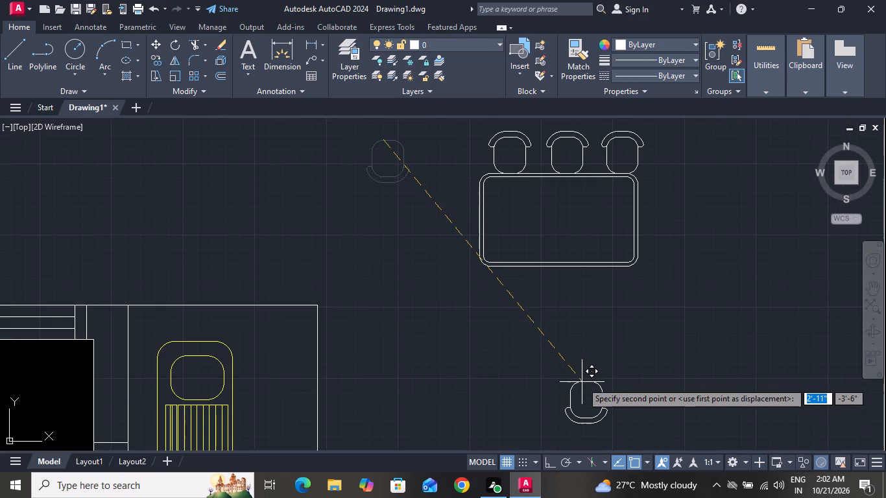
pyautogui.click(510, 269)
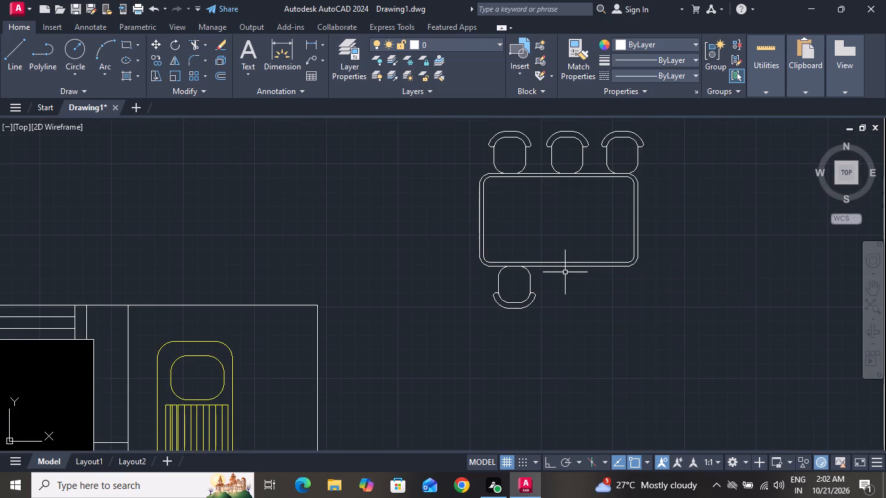
# Copy the lower chair to the middle and right end of the table's lower edge, plus one spare in the open space right of the table.
pyautogui.click(549, 272)
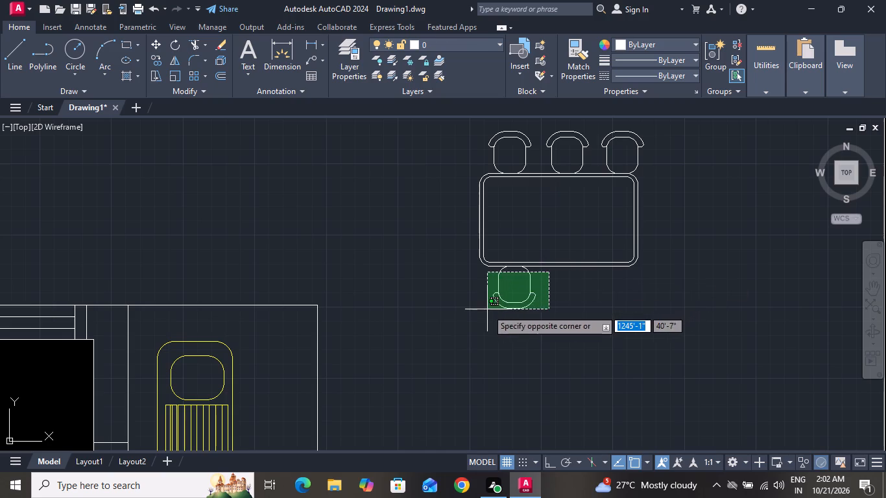
pyautogui.click(486, 311)
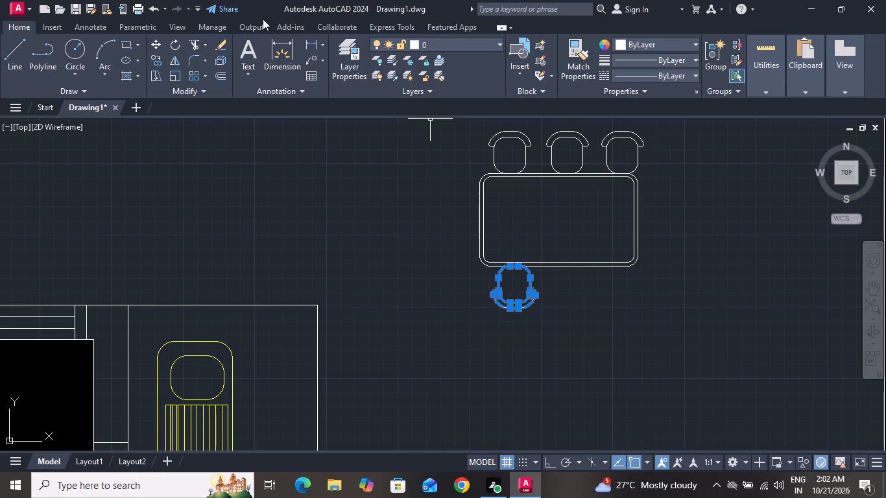
pyautogui.click(162, 60)
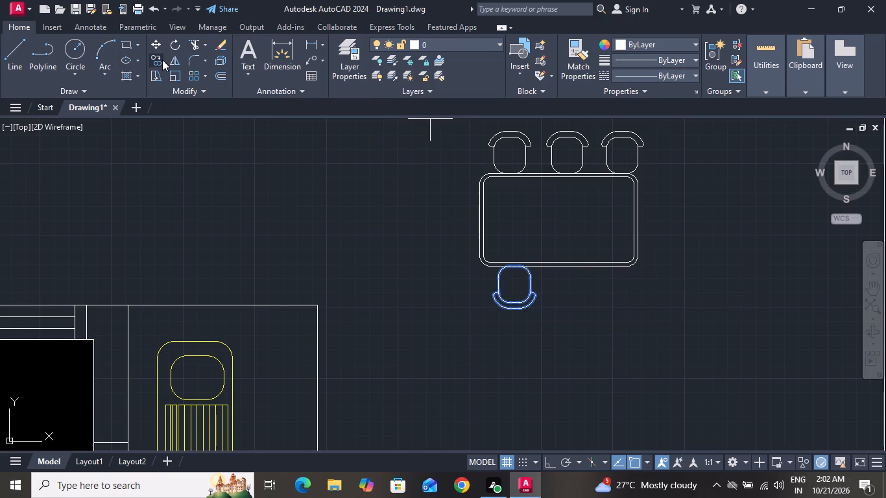
pyautogui.moveTo(511, 268); pyautogui.dragTo(565, 271)
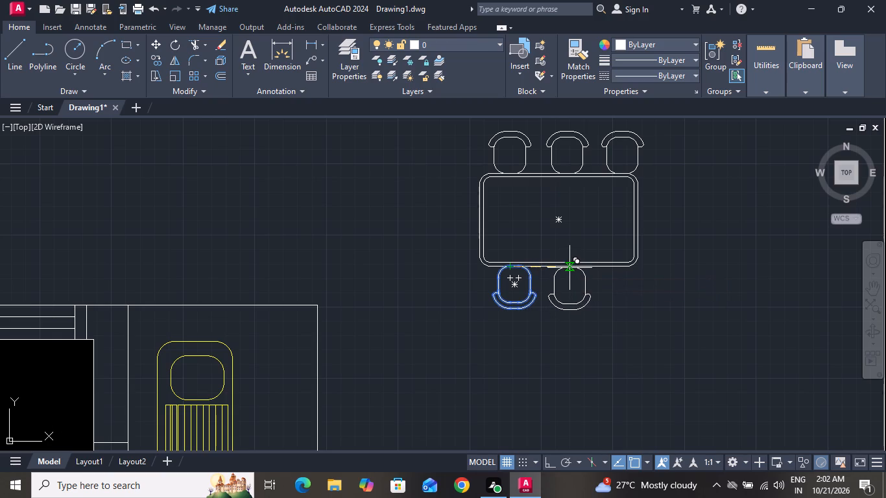
pyautogui.moveTo(569, 268); pyautogui.dragTo(615, 270)
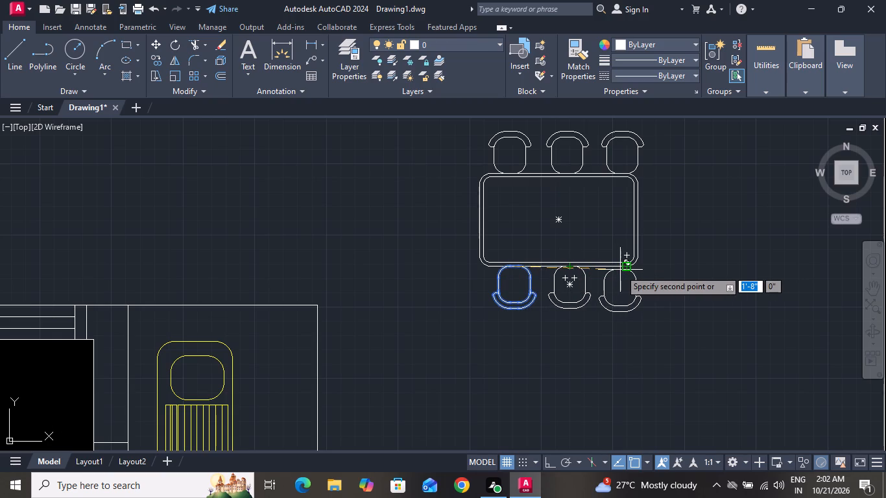
pyautogui.click(620, 270)
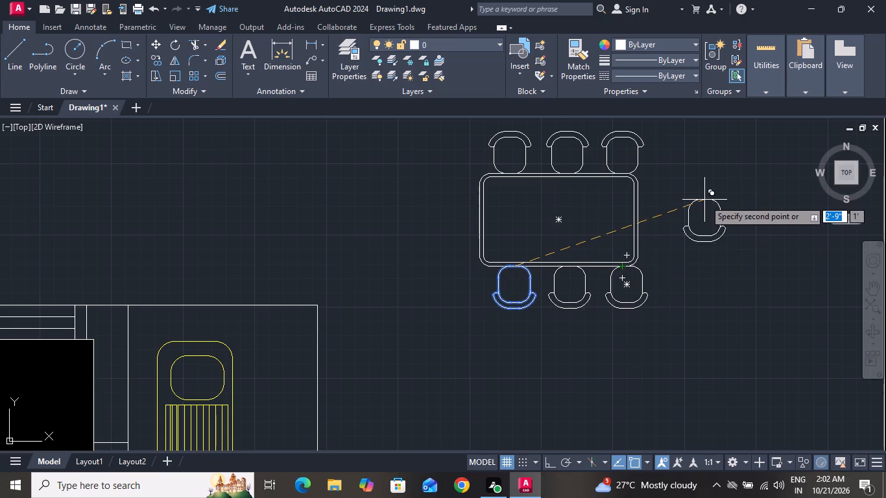
pyautogui.click(690, 196)
pyautogui.rightClick(690, 196)
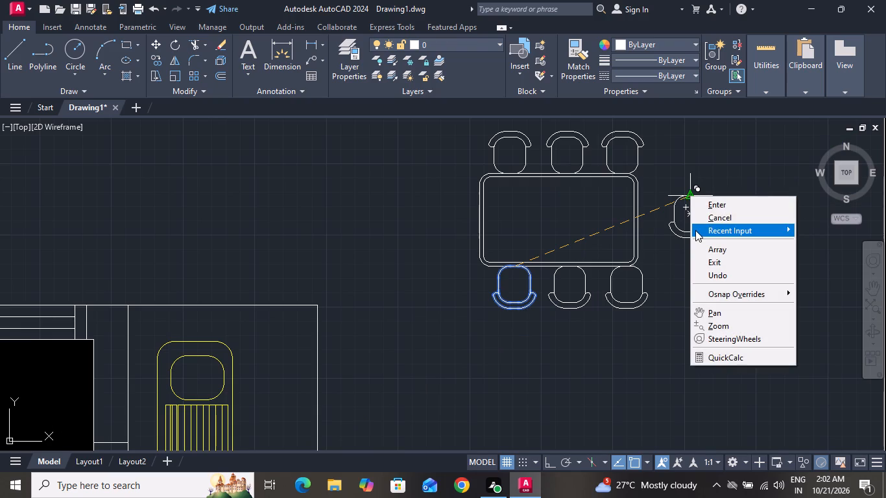
pyautogui.moveTo(713, 215); pyautogui.dragTo(720, 210)
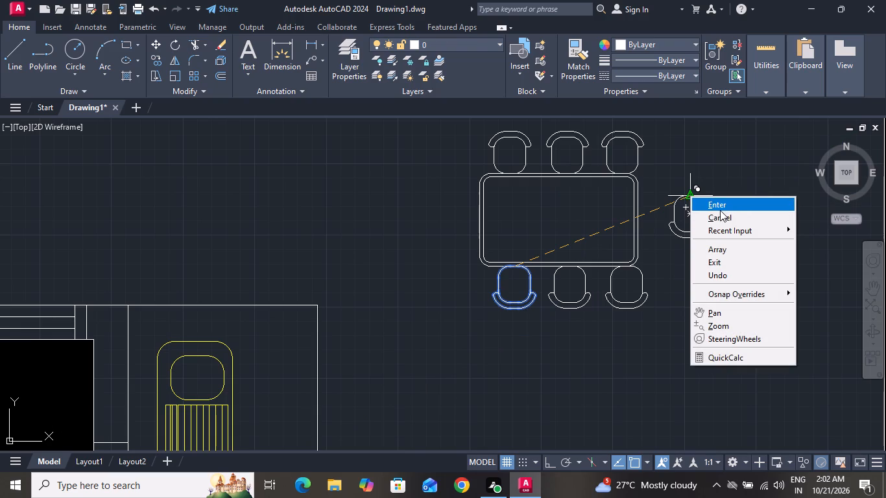
pyautogui.moveTo(720, 210); pyautogui.dragTo(721, 223)
pyautogui.click(721, 223)
# Rotate the whole spare chair a quarter turn with Ortho on, so its backrest faces away from the table's right side.
pyautogui.click(741, 195)
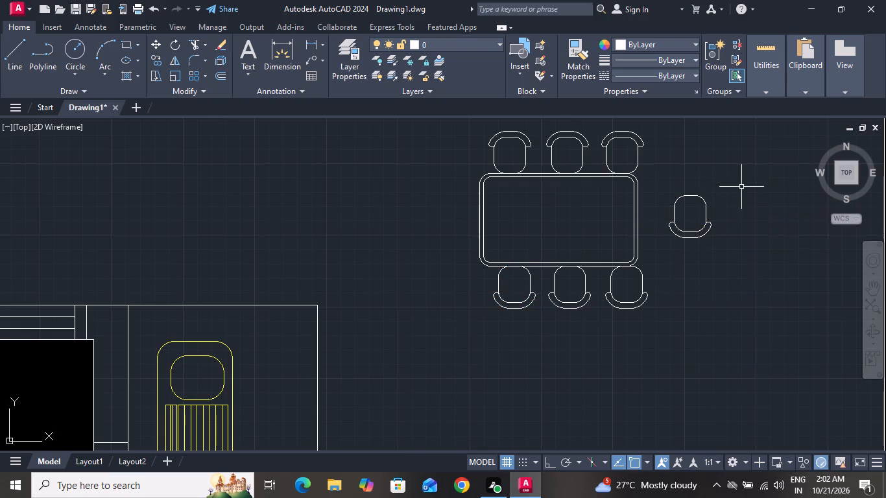
pyautogui.moveTo(741, 174); pyautogui.dragTo(699, 204)
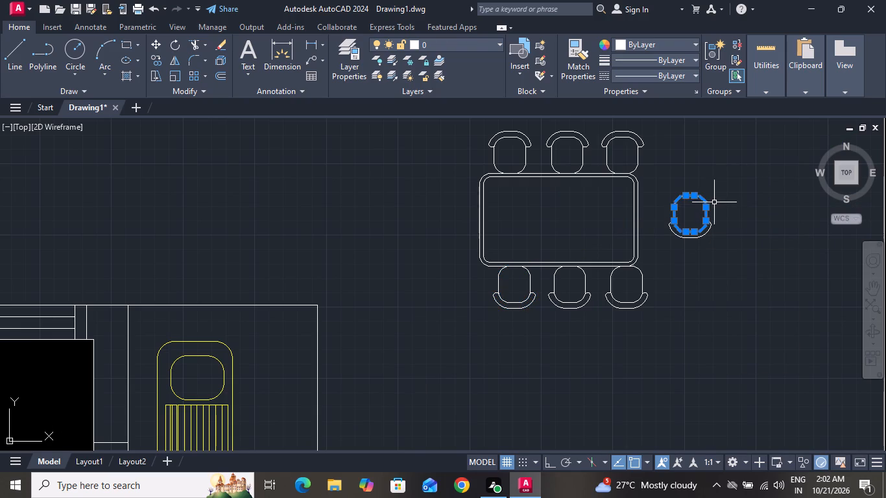
pyautogui.click(732, 201)
pyautogui.click(669, 241)
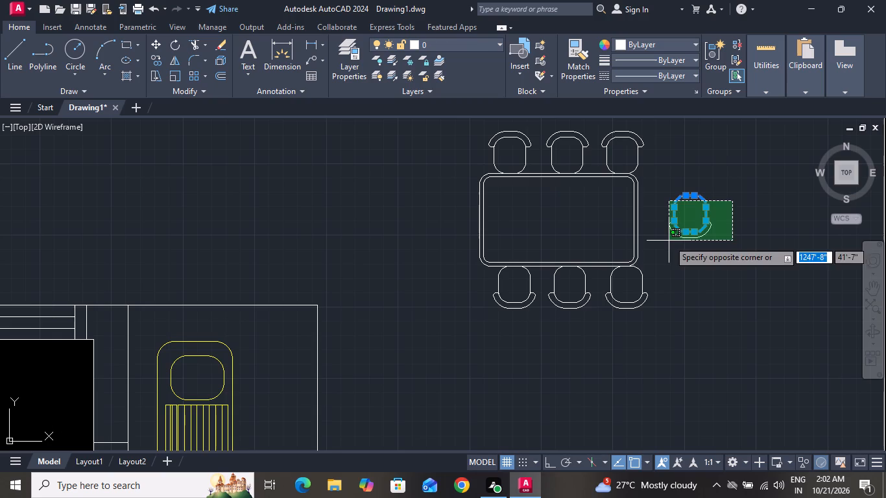
pyautogui.click(174, 47)
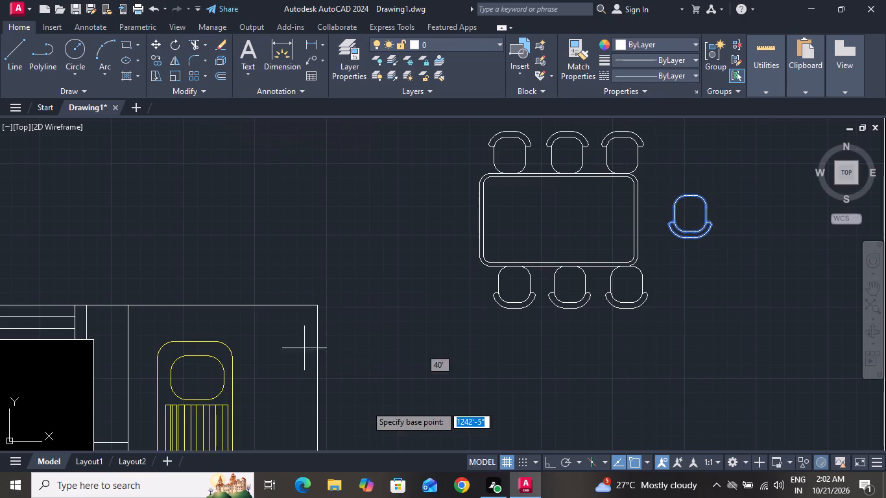
pyautogui.click(547, 462)
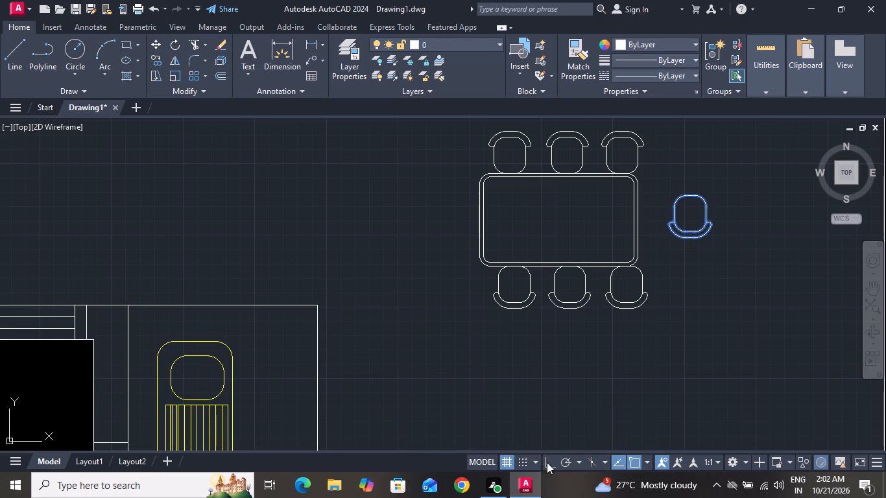
pyautogui.click(726, 234)
pyautogui.moveTo(739, 198); pyautogui.dragTo(741, 239)
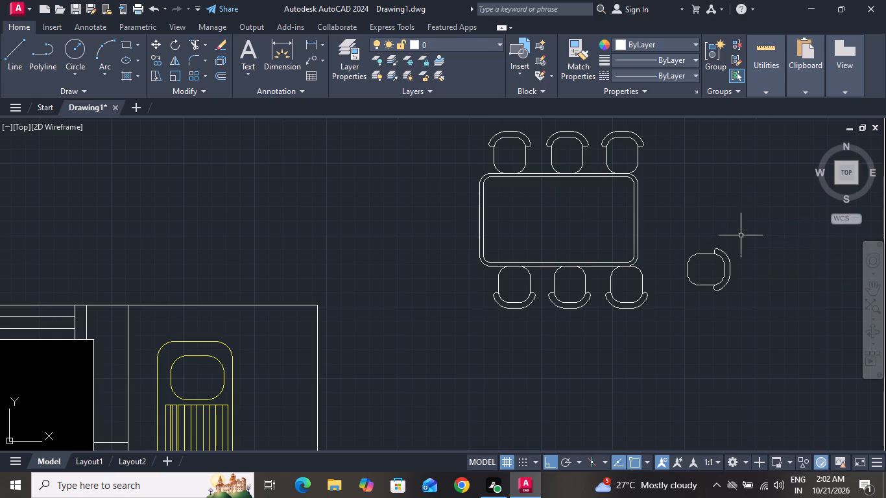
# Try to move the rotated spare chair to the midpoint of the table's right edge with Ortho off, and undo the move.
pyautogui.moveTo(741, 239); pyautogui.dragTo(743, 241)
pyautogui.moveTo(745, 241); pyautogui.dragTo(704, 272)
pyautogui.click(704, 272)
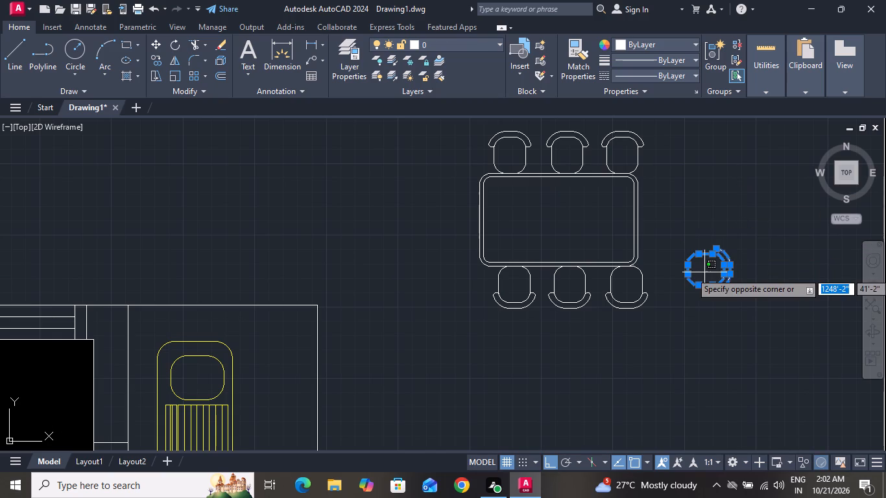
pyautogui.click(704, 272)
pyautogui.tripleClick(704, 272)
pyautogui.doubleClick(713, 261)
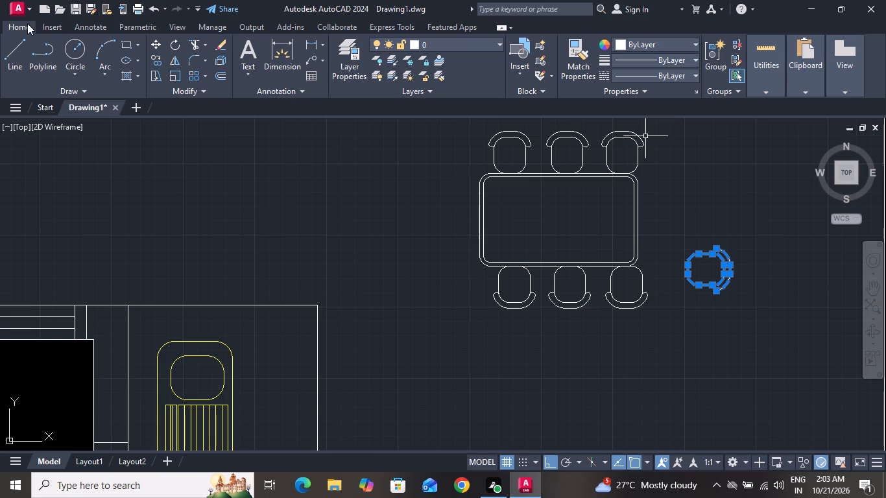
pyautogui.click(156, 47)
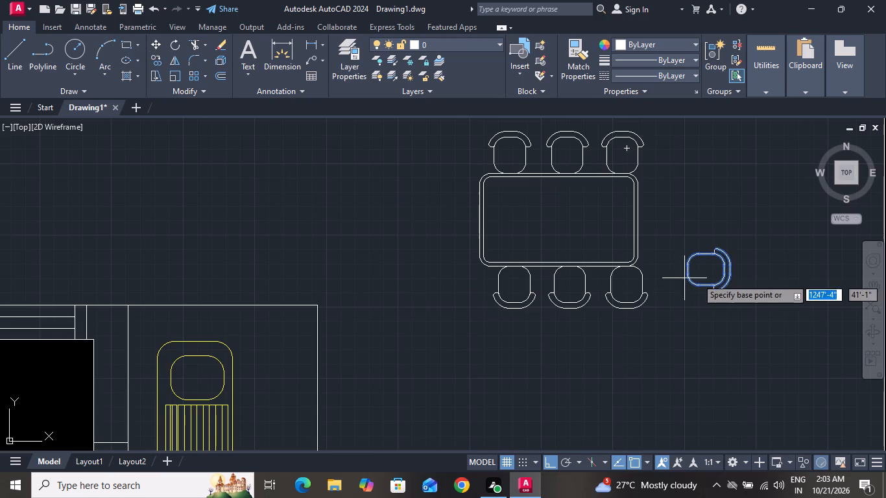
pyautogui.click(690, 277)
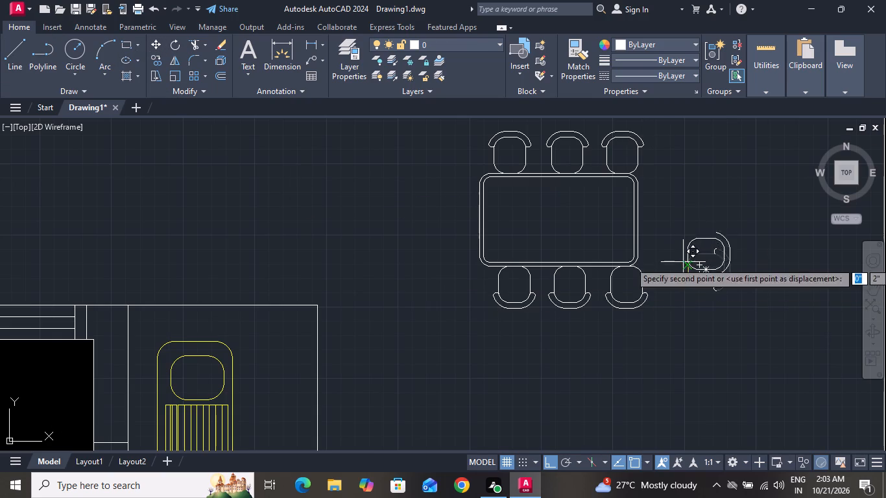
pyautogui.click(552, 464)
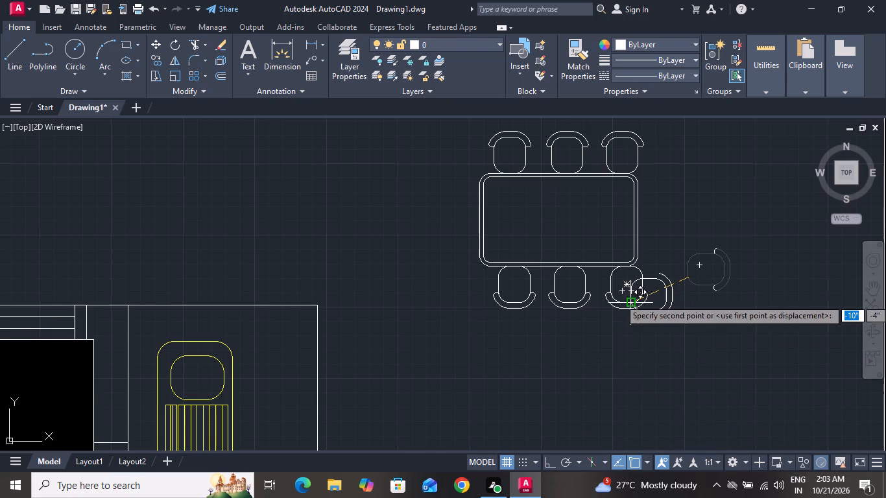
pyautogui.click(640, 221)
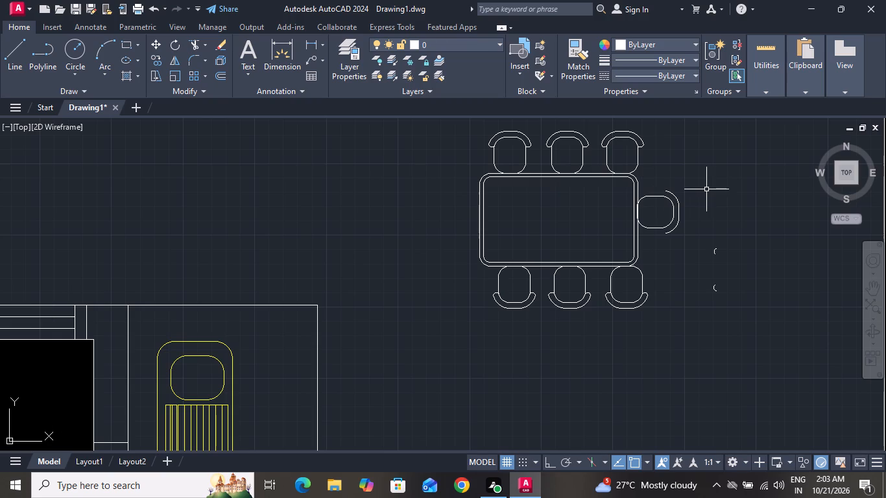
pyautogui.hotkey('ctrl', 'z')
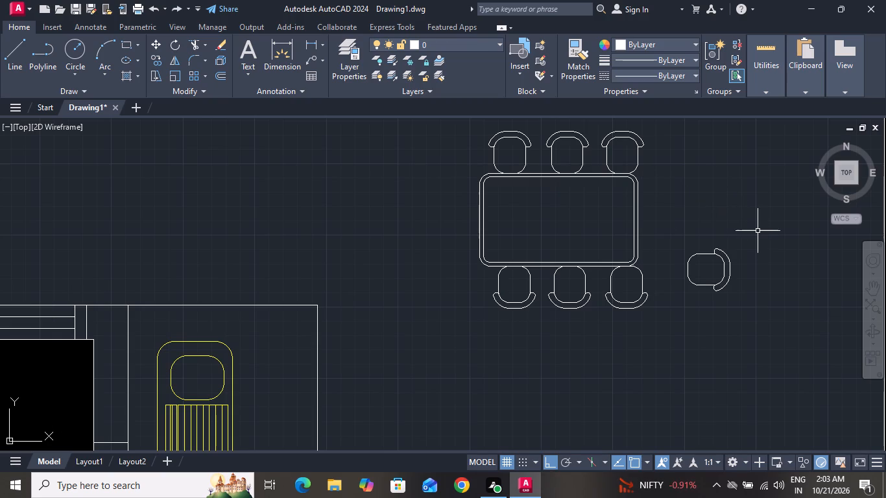
# Move the rotated spare chair with Ortho off so its seat front meets the midpoint of the table's right edge.
pyautogui.click(758, 231)
pyautogui.click(669, 305)
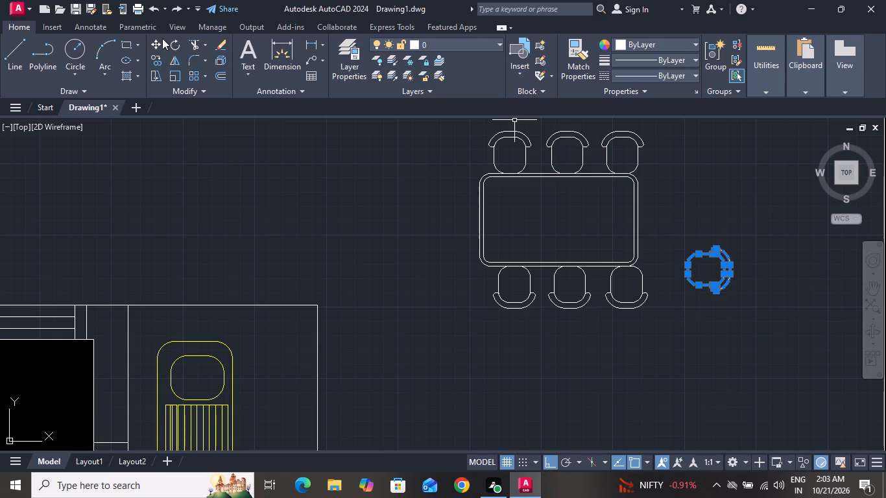
pyautogui.moveTo(158, 40); pyautogui.dragTo(195, 95)
pyautogui.click(156, 43)
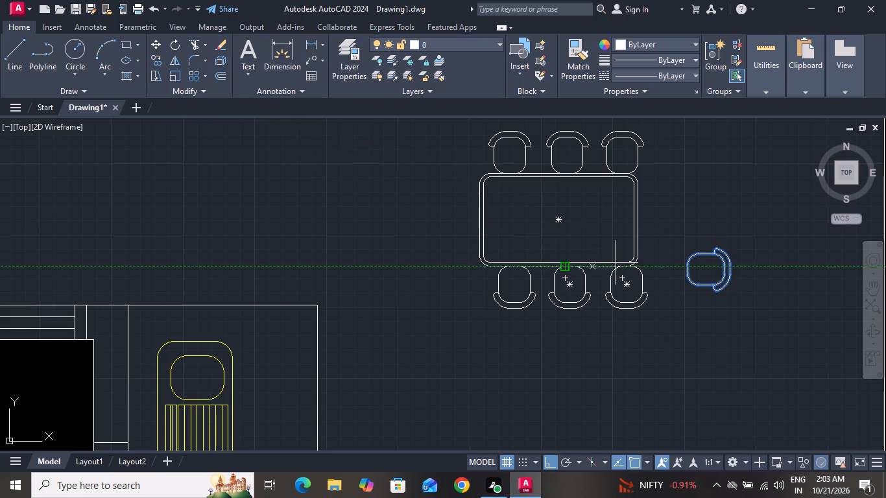
pyautogui.moveTo(685, 274); pyautogui.dragTo(650, 315)
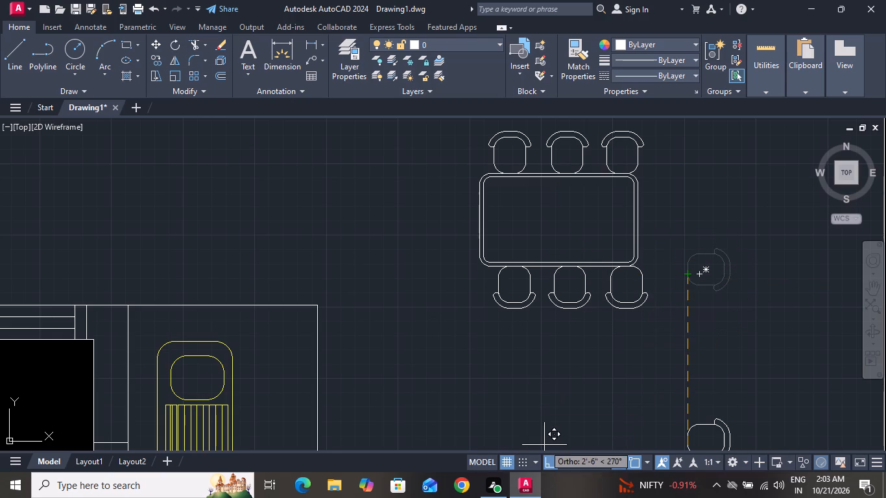
pyautogui.click(549, 461)
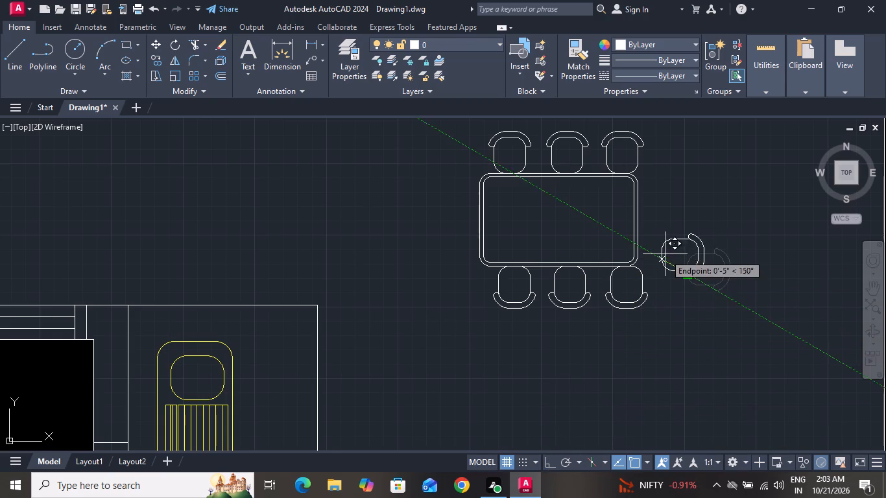
pyautogui.click(640, 223)
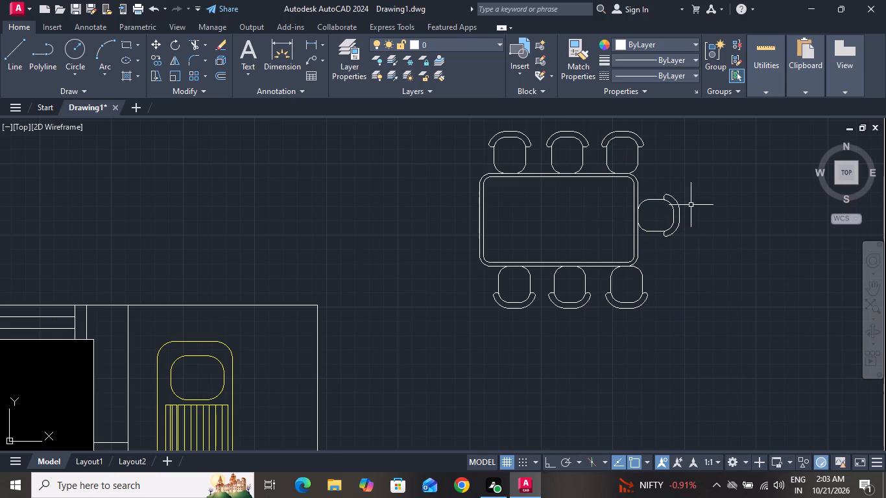
# Copy the chair at the table's right end straight across to the open space left of the table.
pyautogui.click(706, 193)
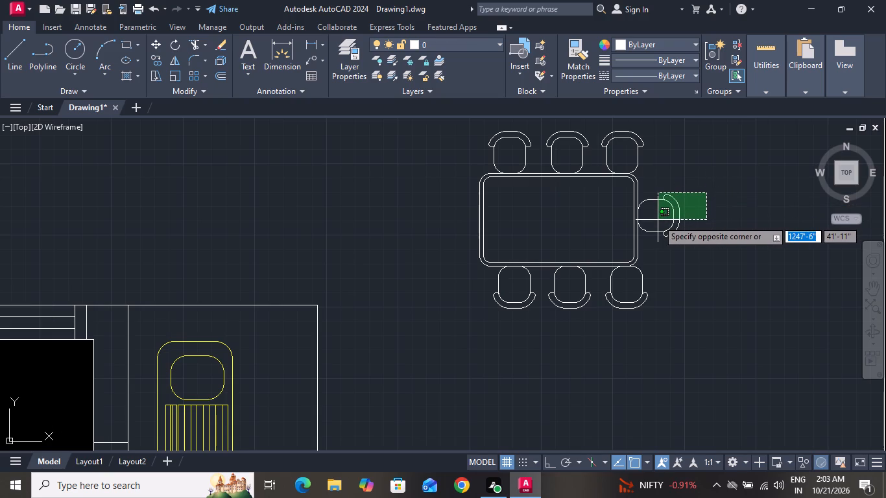
pyautogui.click(650, 238)
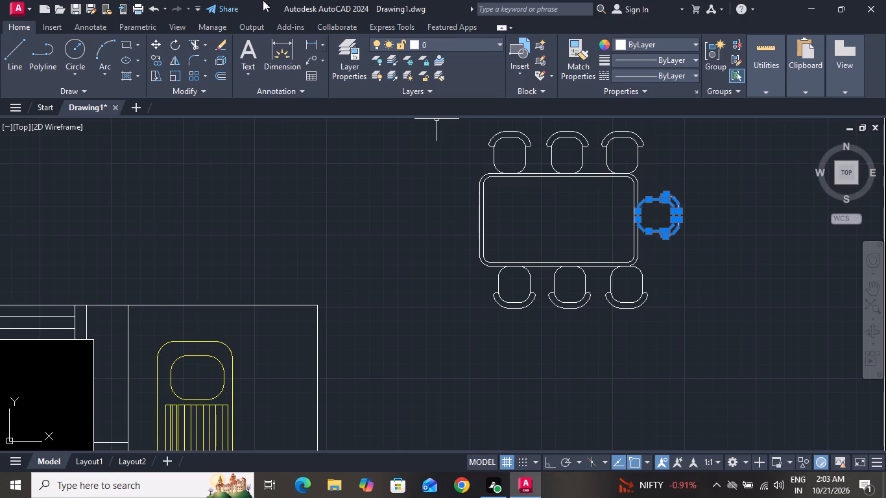
pyautogui.click(150, 63)
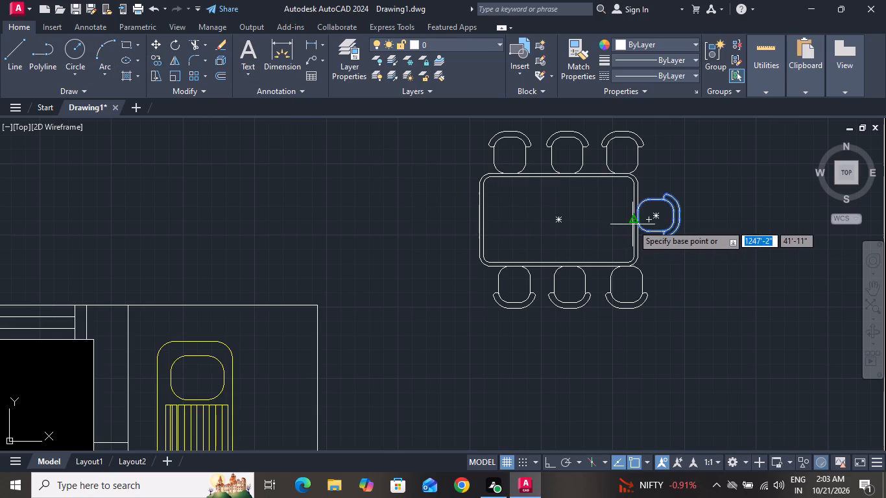
pyautogui.moveTo(632, 224); pyautogui.dragTo(448, 222)
pyautogui.click(388, 222)
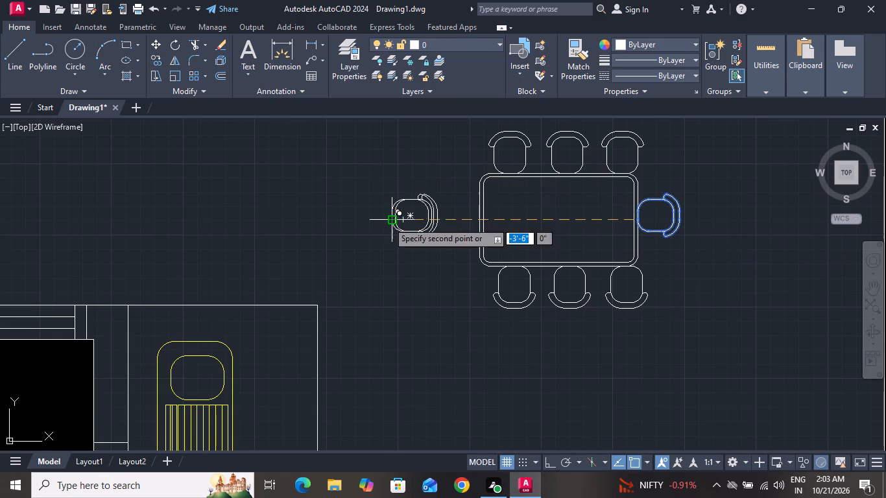
pyautogui.rightClick(418, 214)
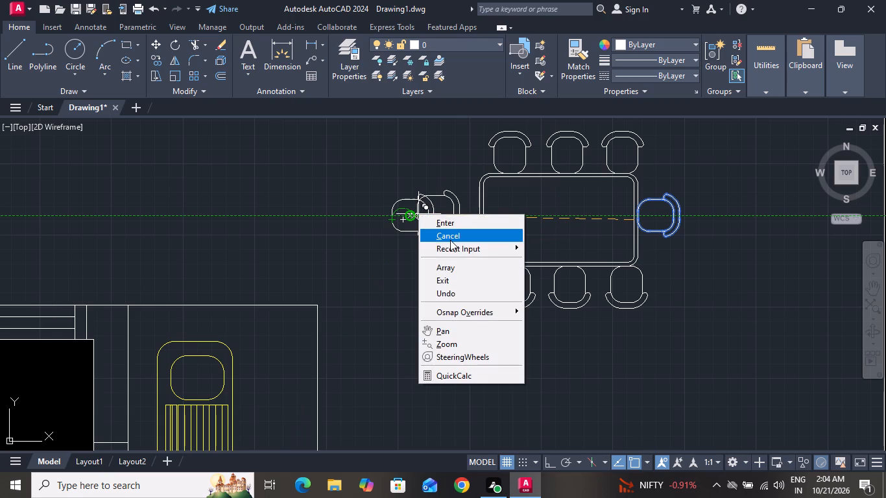
pyautogui.moveTo(450, 240); pyautogui.dragTo(455, 234)
pyautogui.click(455, 234)
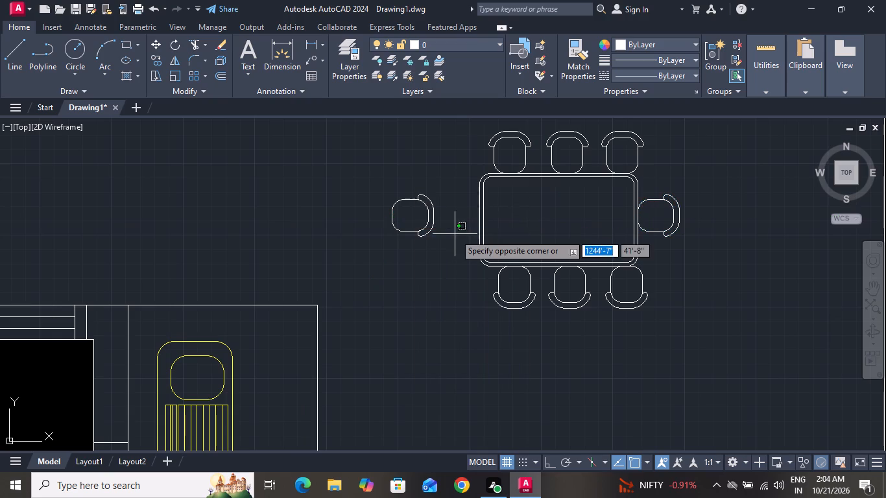
# Rotate the copied chair left of the table a half turn with Ortho on, so its backrest faces away from the table.
pyautogui.click(456, 190)
pyautogui.click(456, 190)
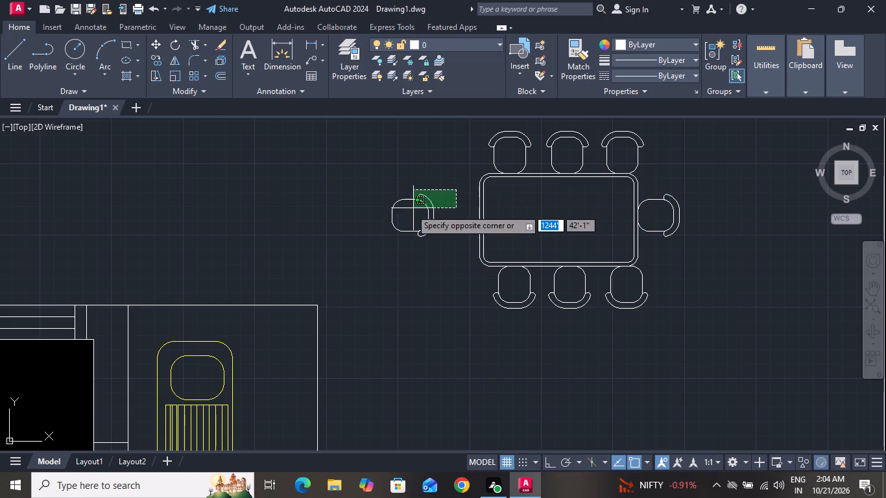
pyautogui.click(360, 239)
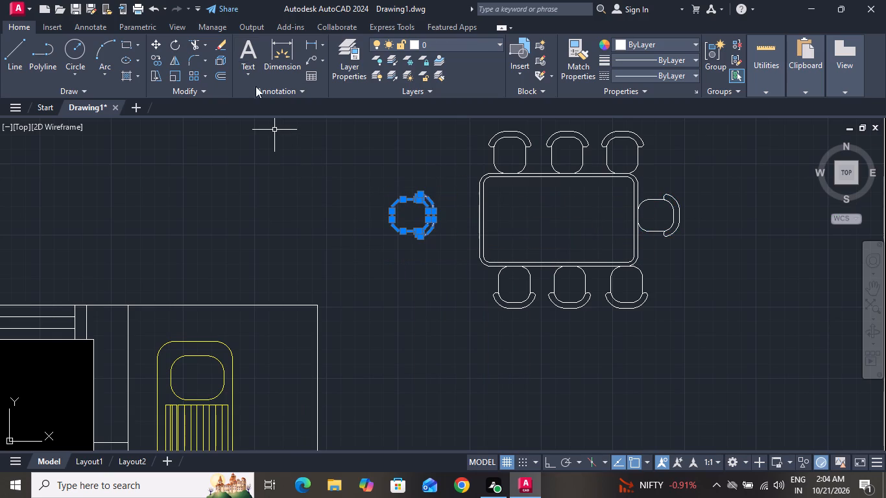
pyautogui.click(177, 44)
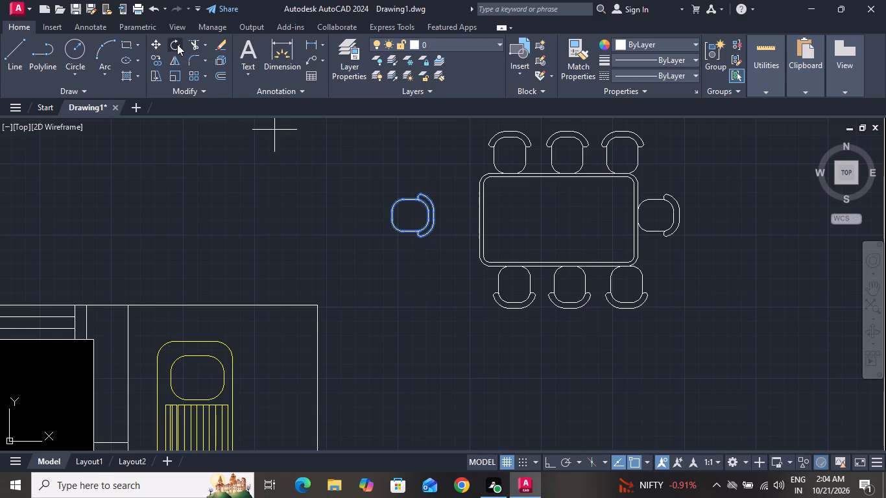
pyautogui.click(553, 467)
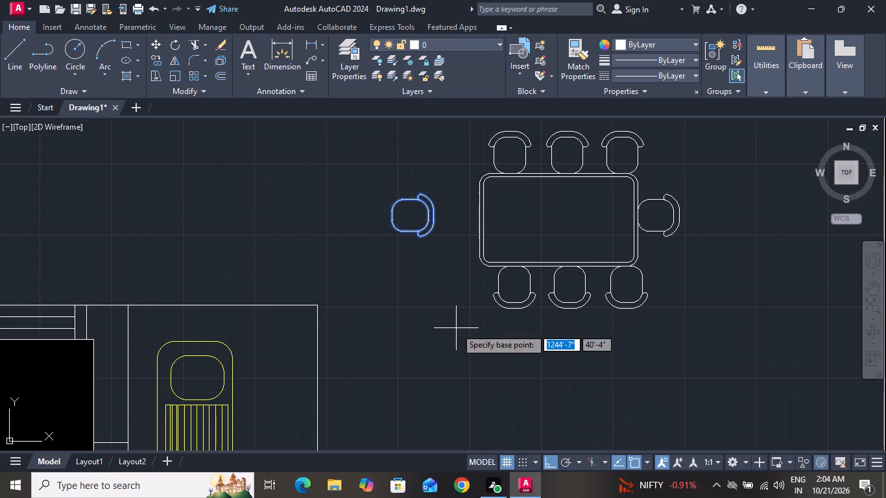
pyautogui.moveTo(436, 213); pyautogui.dragTo(392, 206)
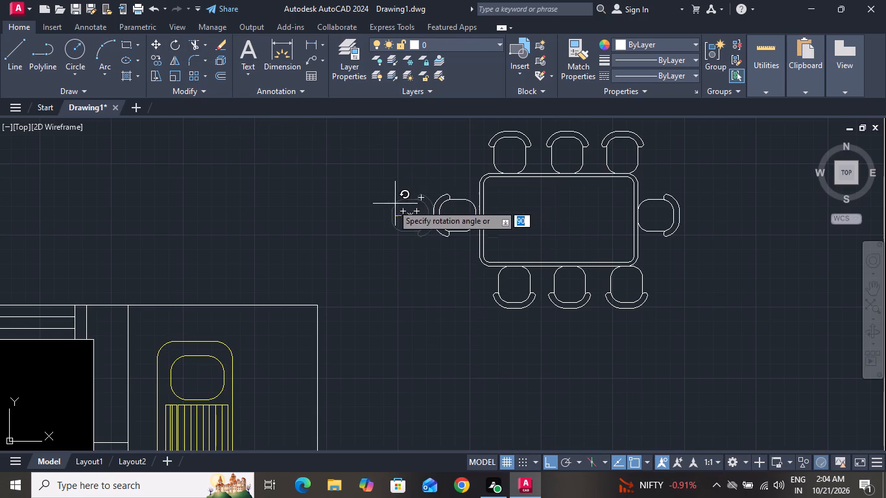
pyautogui.moveTo(392, 206); pyautogui.dragTo(373, 217)
pyautogui.click(373, 217)
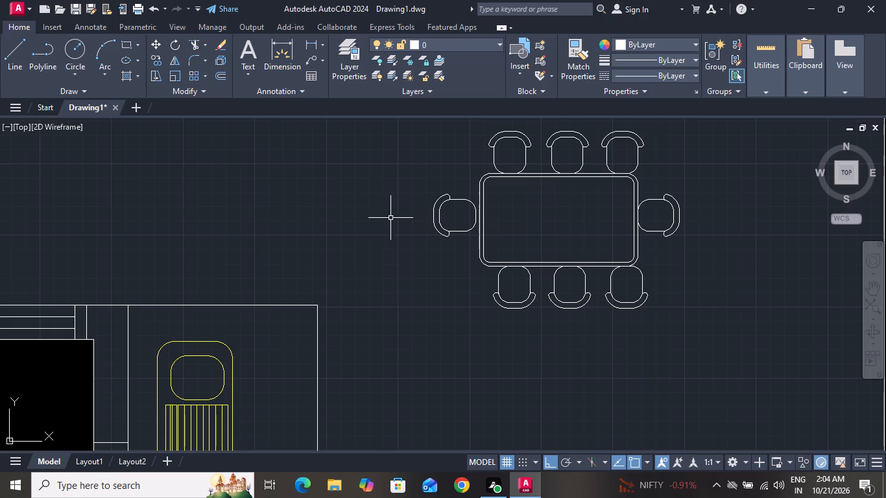
# Move the flipped chair toward the table so its seat front touches the table's left edge.
pyautogui.click(473, 186)
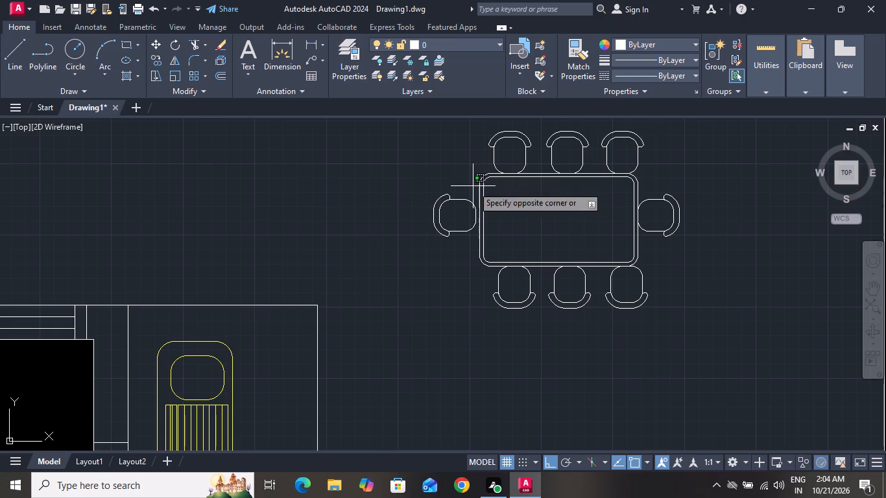
pyautogui.click(416, 257)
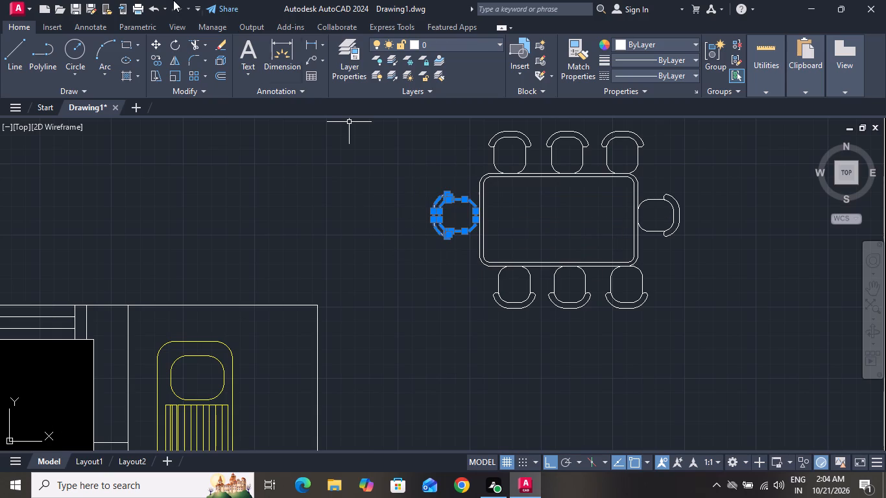
pyautogui.click(151, 44)
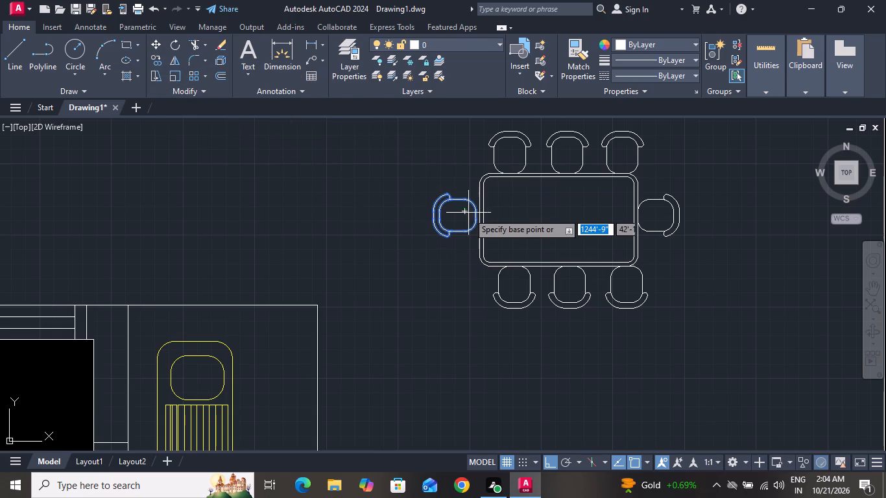
pyautogui.keyDown('ctrl'); pyautogui.scroll(5, 444, 212); pyautogui.keyUp('ctrl')
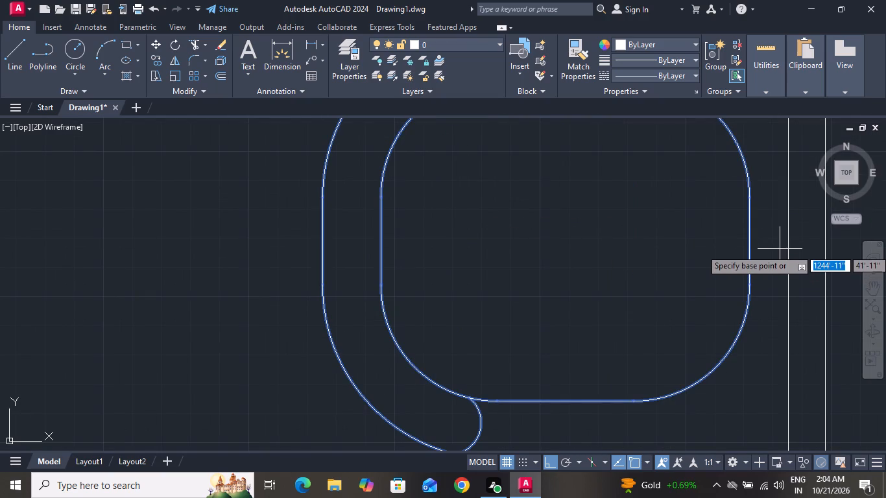
pyautogui.moveTo(750, 233); pyautogui.dragTo(769, 239)
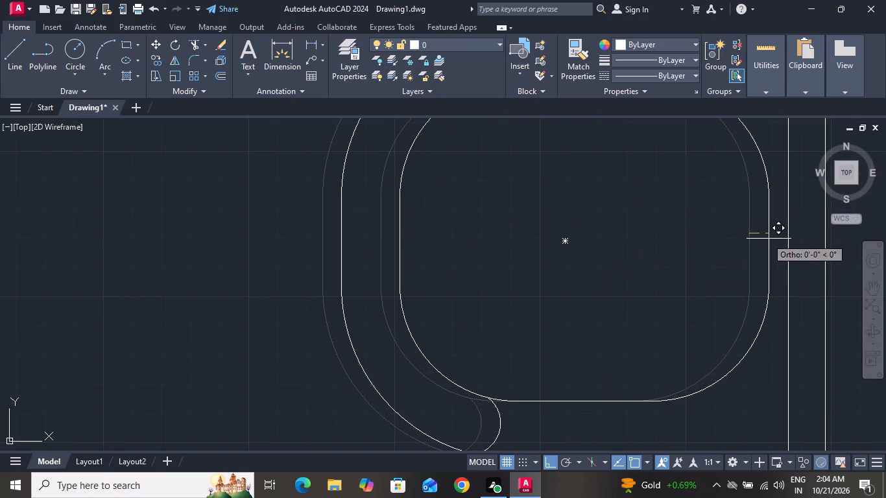
pyautogui.moveTo(769, 239); pyautogui.dragTo(785, 242)
pyautogui.click(785, 242)
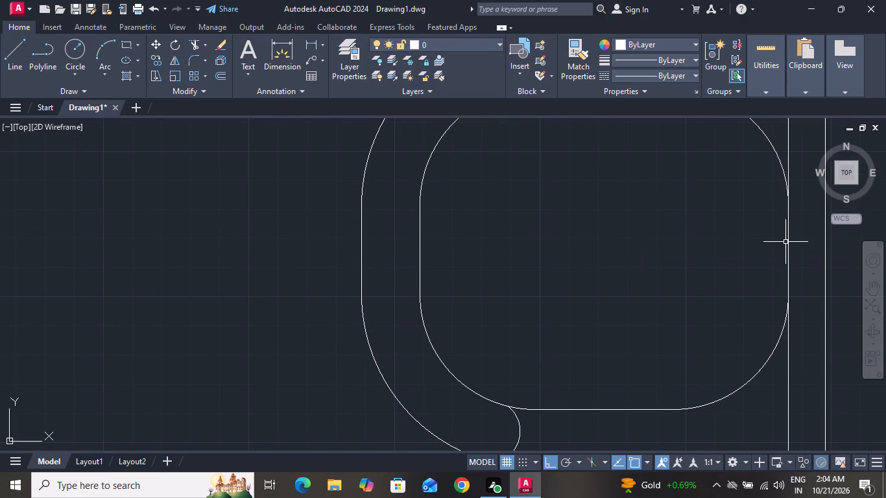
# Change the colour of the whole dining set, table and all eight chairs, to orange.
pyautogui.keyDown('ctrl'); pyautogui.scroll(-7, 771, 241); pyautogui.keyUp('ctrl')
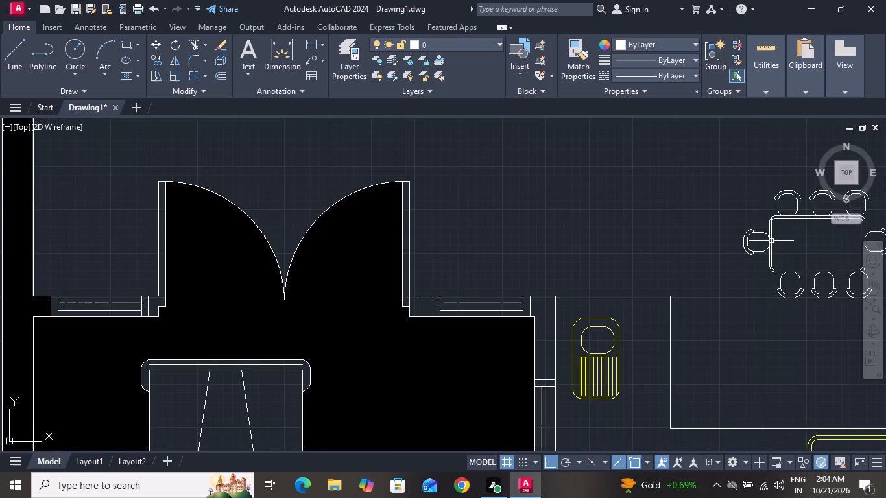
pyautogui.keyDown('ctrl'); pyautogui.scroll(-2, 771, 241); pyautogui.keyUp('ctrl')
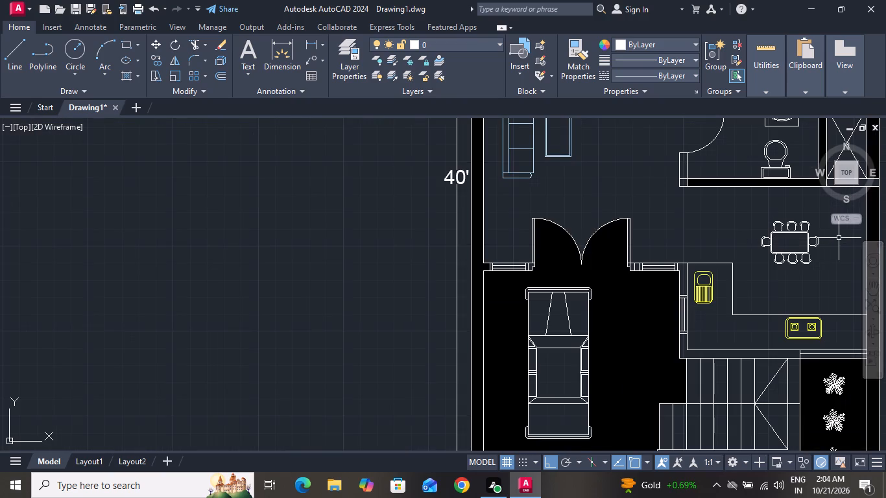
pyautogui.keyDown('ctrl'); pyautogui.scroll(2, 839, 238); pyautogui.keyUp('ctrl')
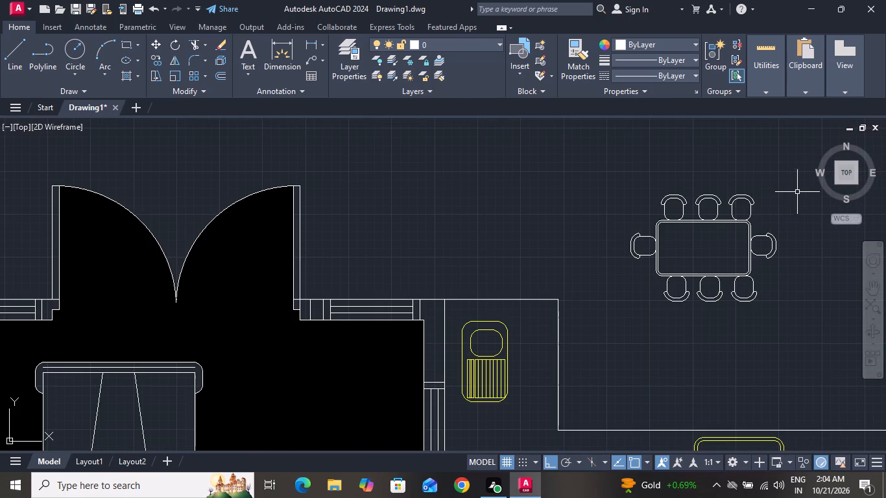
pyautogui.click(784, 172)
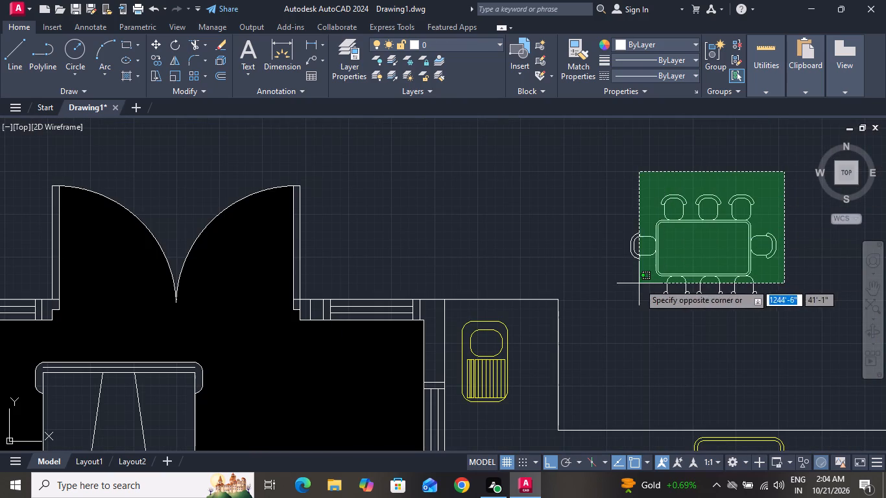
pyautogui.click(578, 322)
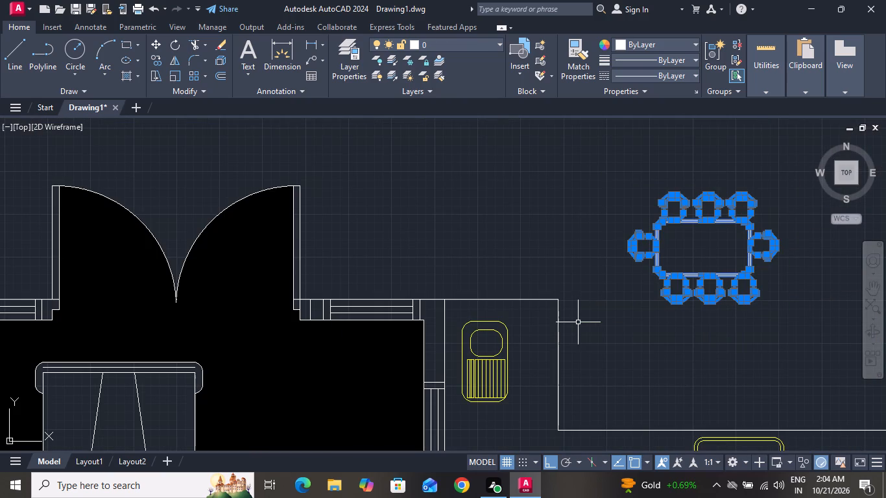
pyautogui.click(673, 40)
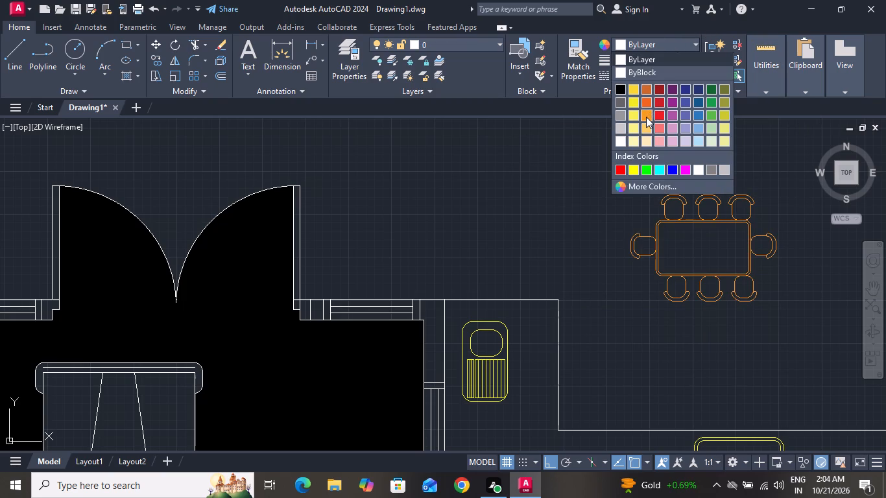
pyautogui.click(646, 117)
pyautogui.press('Escape')
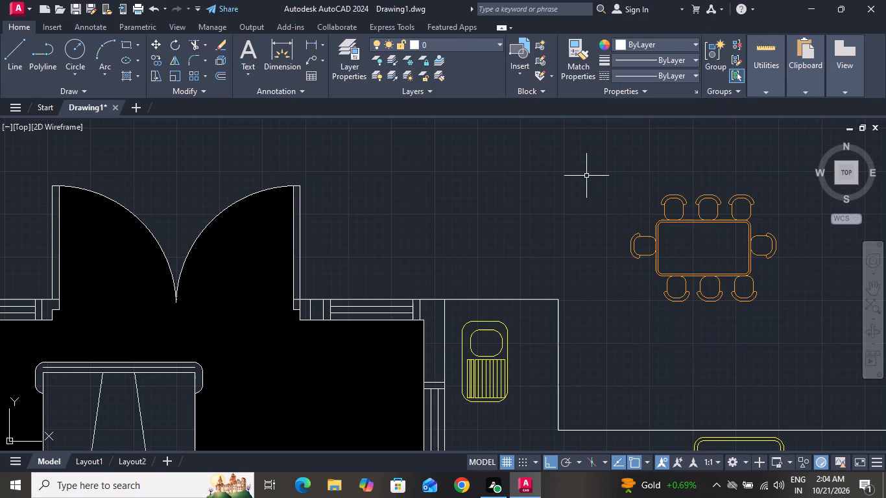
# Delete the solid black fill covering the car parking and staircase area of the furnished plan.
pyautogui.keyDown('ctrl'); pyautogui.scroll(-5, 586, 176); pyautogui.keyUp('ctrl')
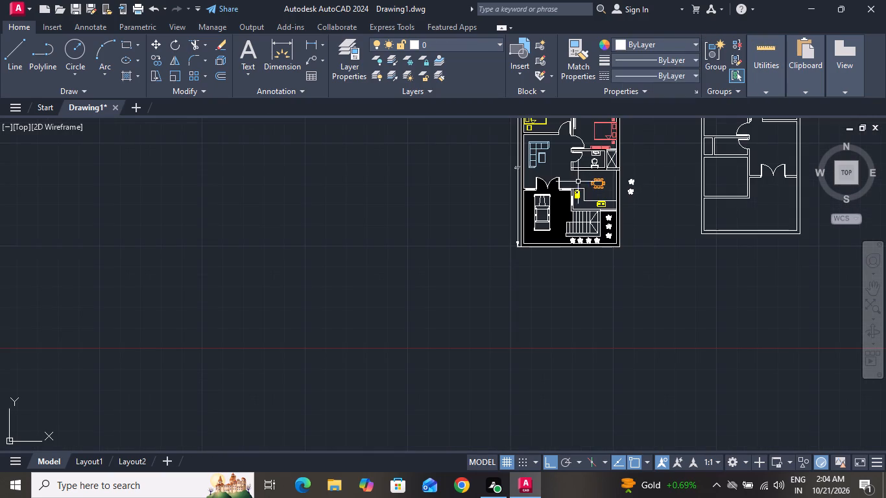
pyautogui.click(561, 201)
pyautogui.press('Delete')
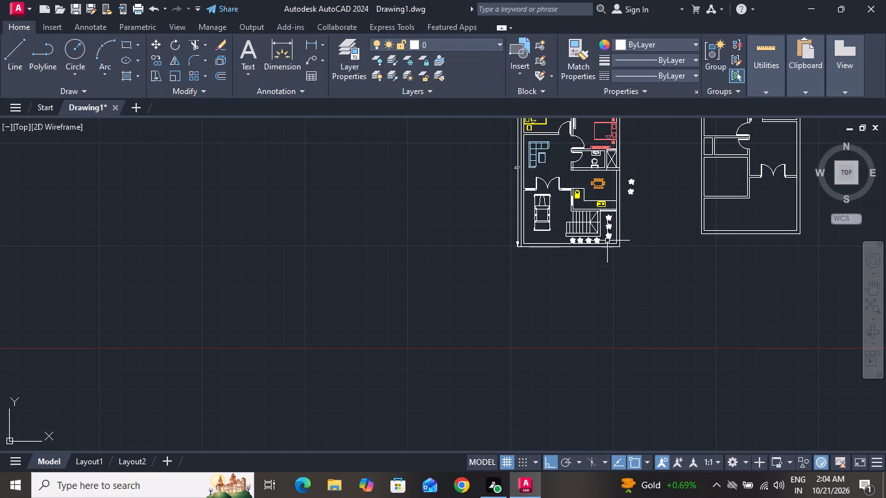
# Copy the last plant of the row below the staircase into the gap beside it, toward the plot's corner.
pyautogui.keyDown('ctrl'); pyautogui.scroll(4, 607, 241); pyautogui.keyUp('ctrl')
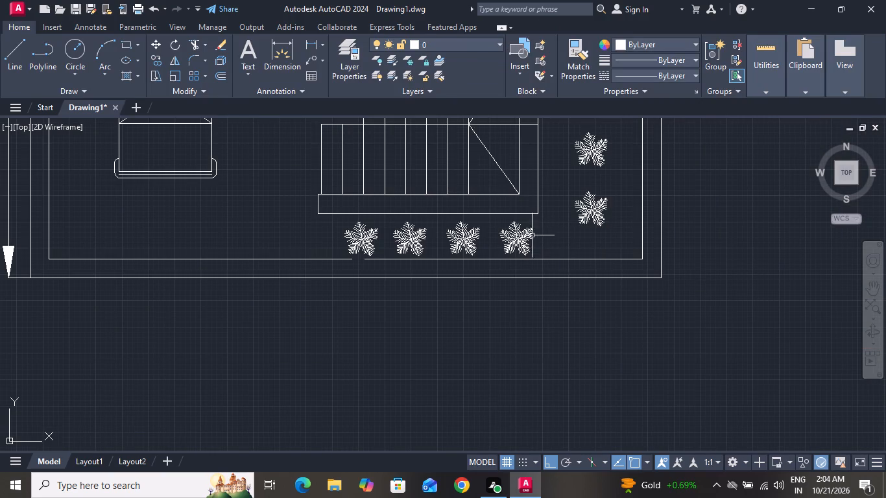
pyautogui.click(529, 237)
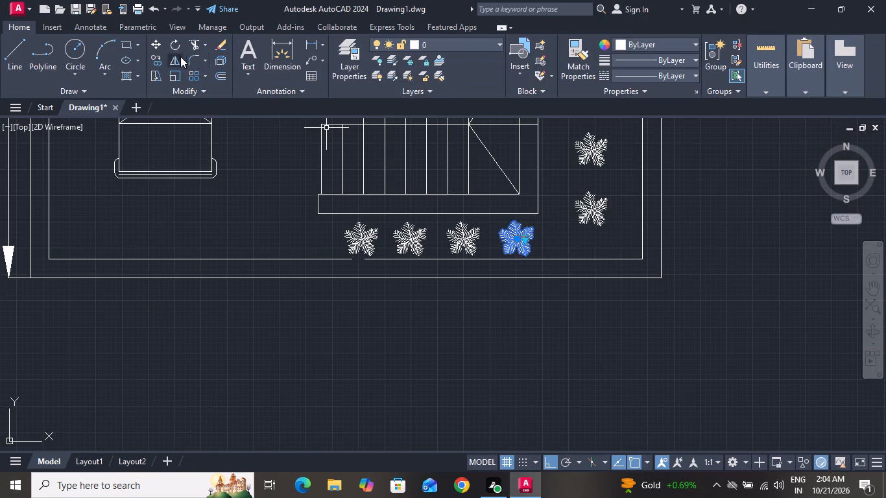
pyautogui.click(157, 56)
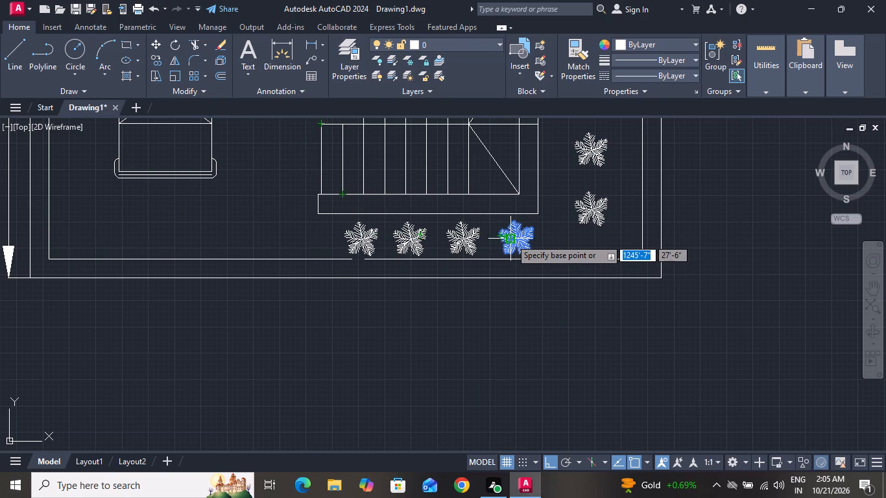
pyautogui.moveTo(520, 240); pyautogui.dragTo(569, 241)
pyautogui.click(569, 241)
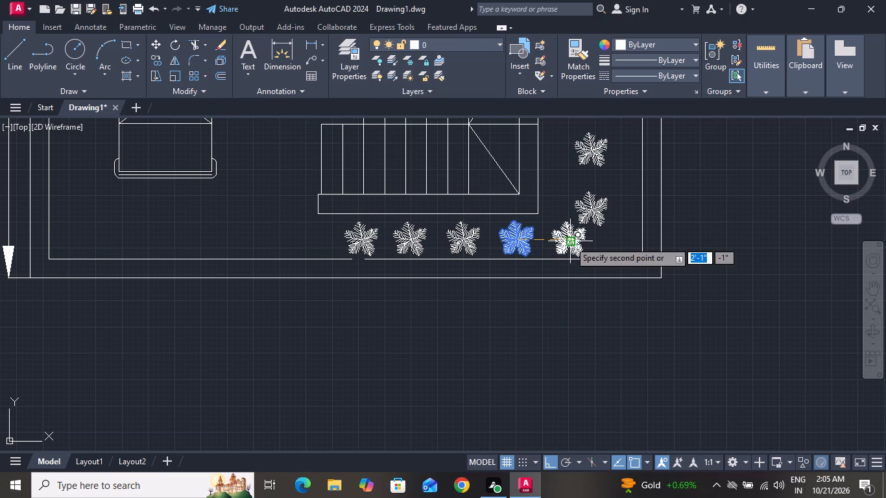
pyautogui.rightClick(341, 274)
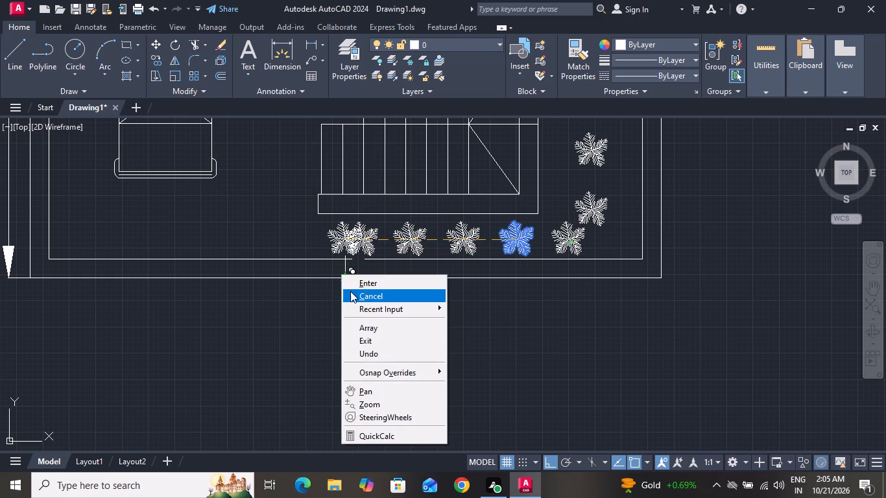
pyautogui.click(350, 291)
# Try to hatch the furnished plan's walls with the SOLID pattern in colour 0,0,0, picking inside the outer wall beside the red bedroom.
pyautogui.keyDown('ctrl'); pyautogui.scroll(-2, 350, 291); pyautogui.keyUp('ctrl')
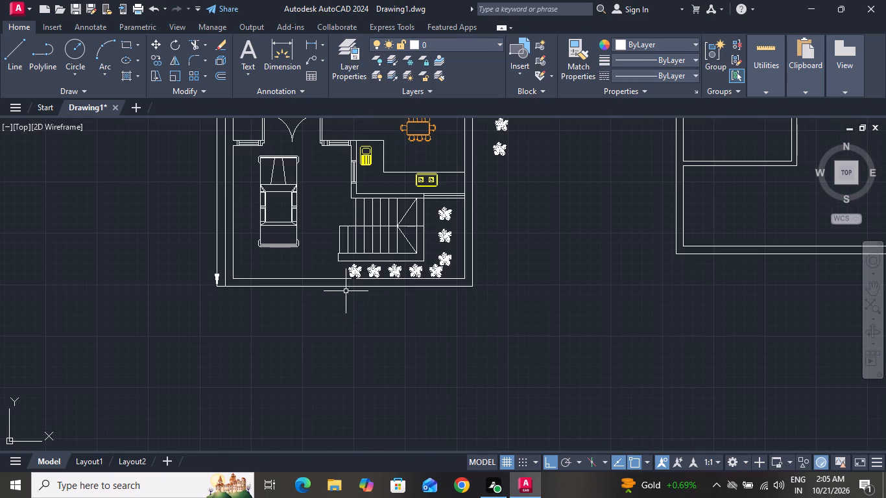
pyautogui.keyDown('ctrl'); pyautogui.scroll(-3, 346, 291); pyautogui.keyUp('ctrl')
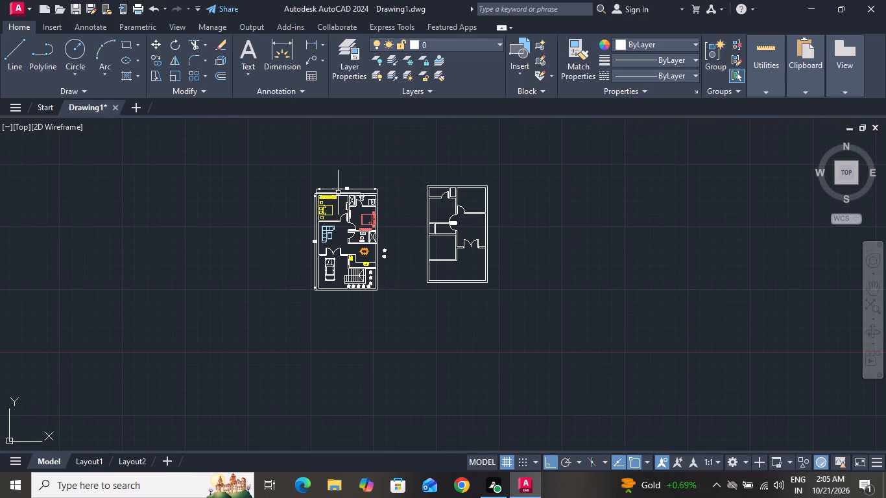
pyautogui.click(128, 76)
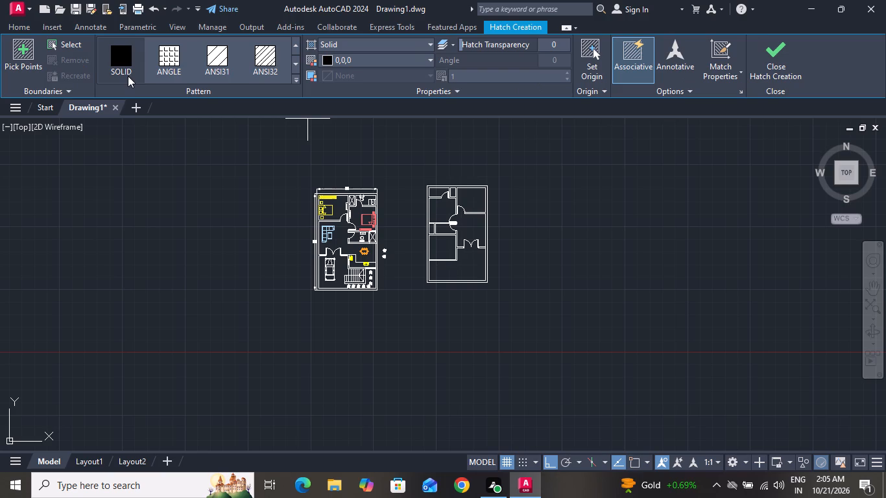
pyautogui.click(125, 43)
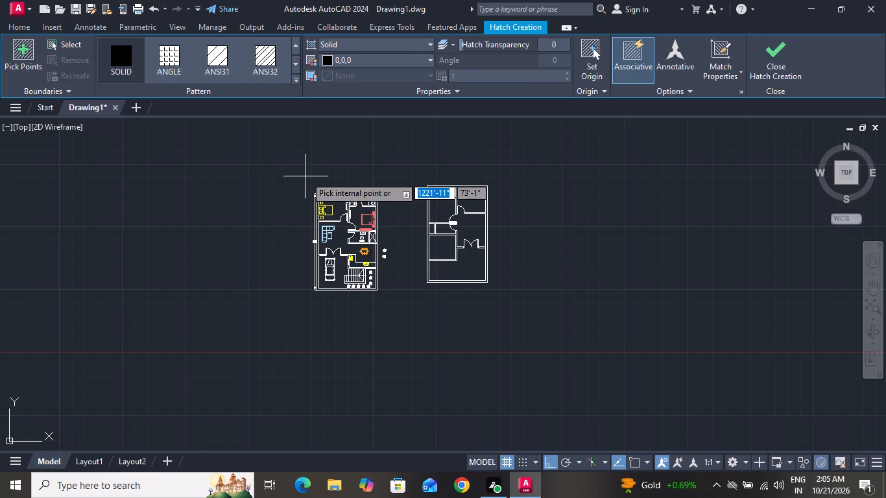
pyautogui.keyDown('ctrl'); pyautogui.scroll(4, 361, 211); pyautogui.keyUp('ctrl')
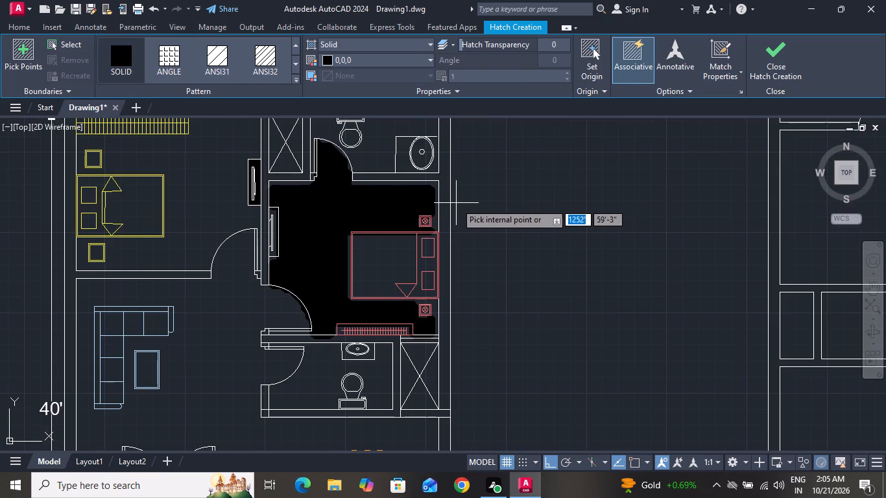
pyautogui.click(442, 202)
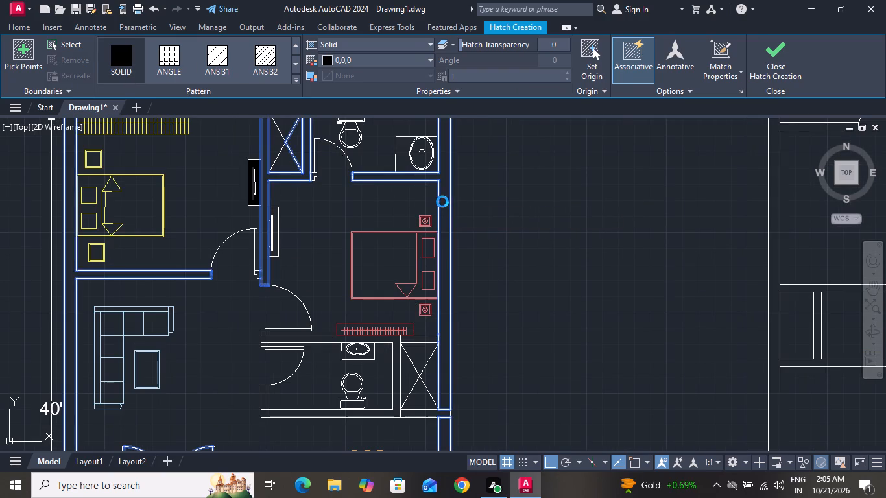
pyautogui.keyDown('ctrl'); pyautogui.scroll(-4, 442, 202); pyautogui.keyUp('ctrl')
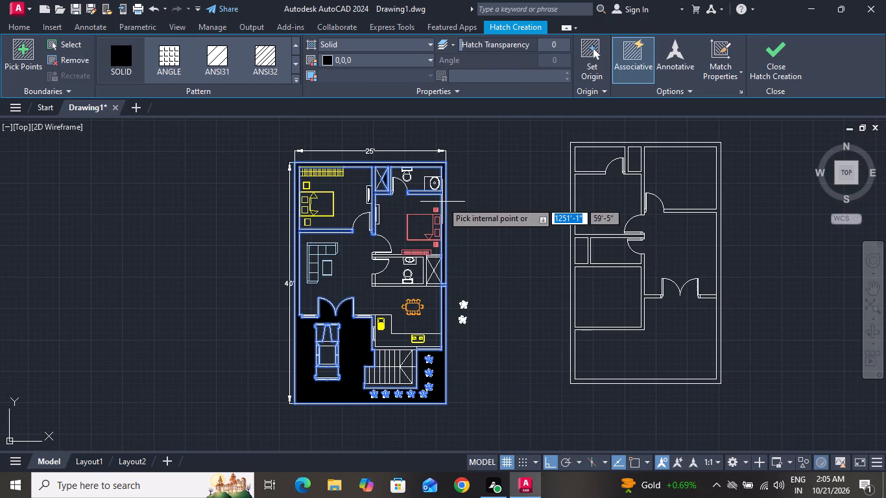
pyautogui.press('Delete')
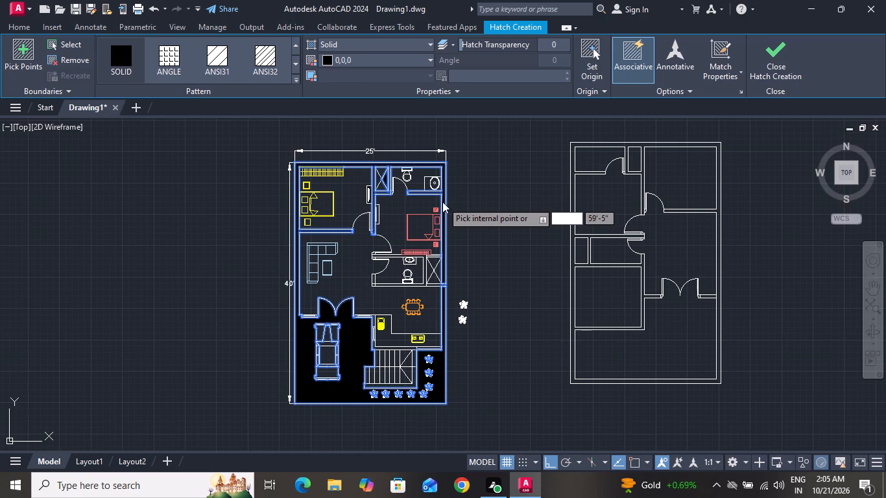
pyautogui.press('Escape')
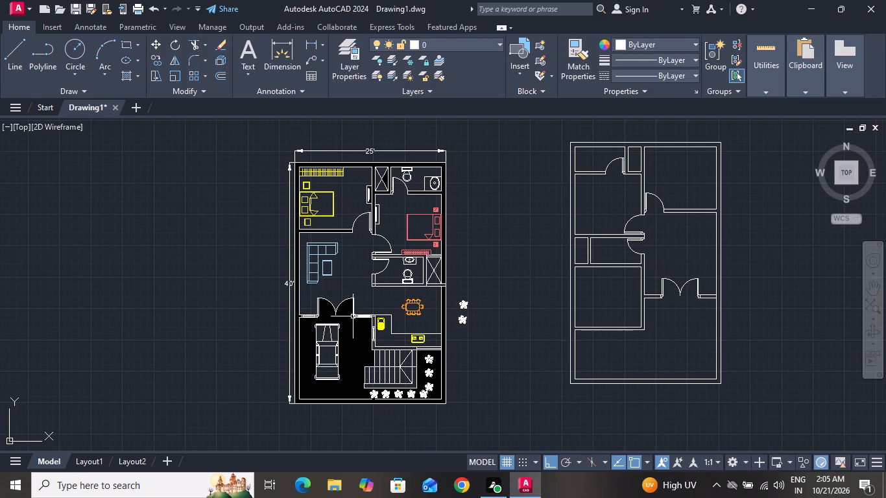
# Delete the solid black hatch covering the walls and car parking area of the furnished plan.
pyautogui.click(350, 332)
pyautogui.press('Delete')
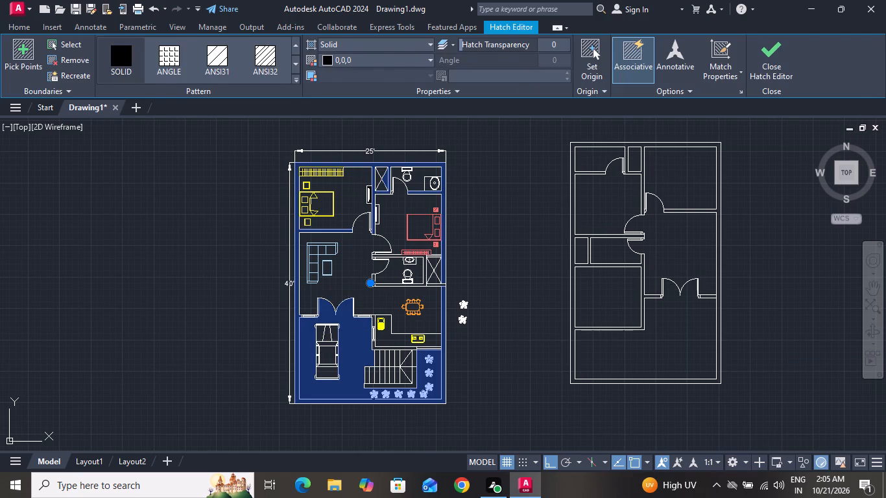
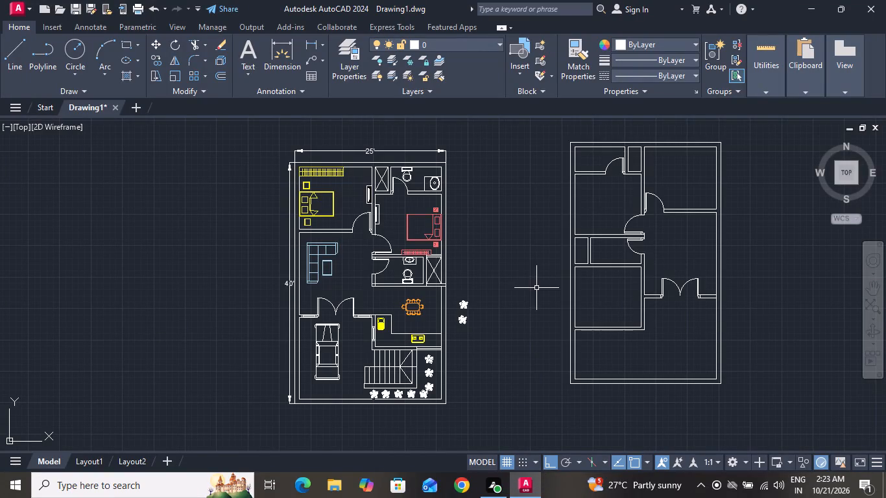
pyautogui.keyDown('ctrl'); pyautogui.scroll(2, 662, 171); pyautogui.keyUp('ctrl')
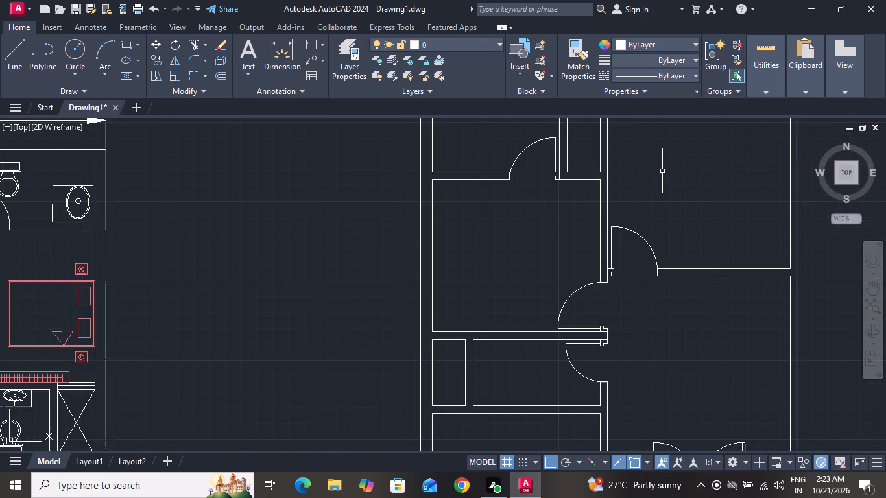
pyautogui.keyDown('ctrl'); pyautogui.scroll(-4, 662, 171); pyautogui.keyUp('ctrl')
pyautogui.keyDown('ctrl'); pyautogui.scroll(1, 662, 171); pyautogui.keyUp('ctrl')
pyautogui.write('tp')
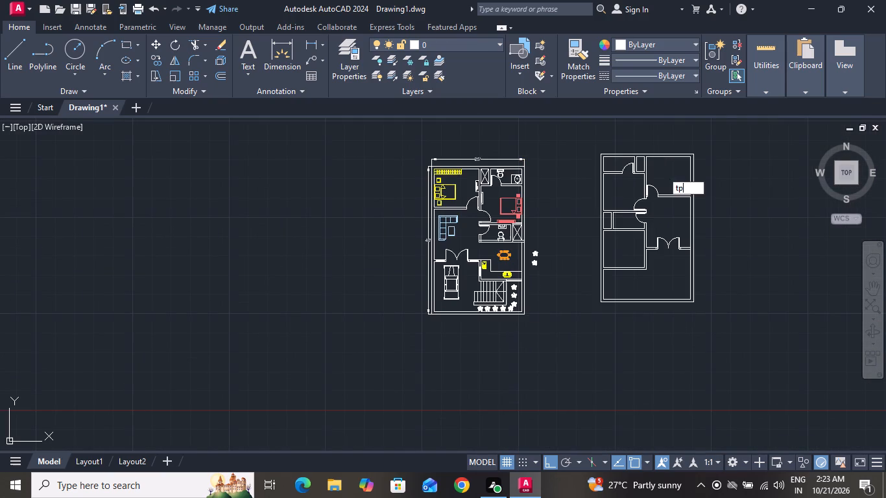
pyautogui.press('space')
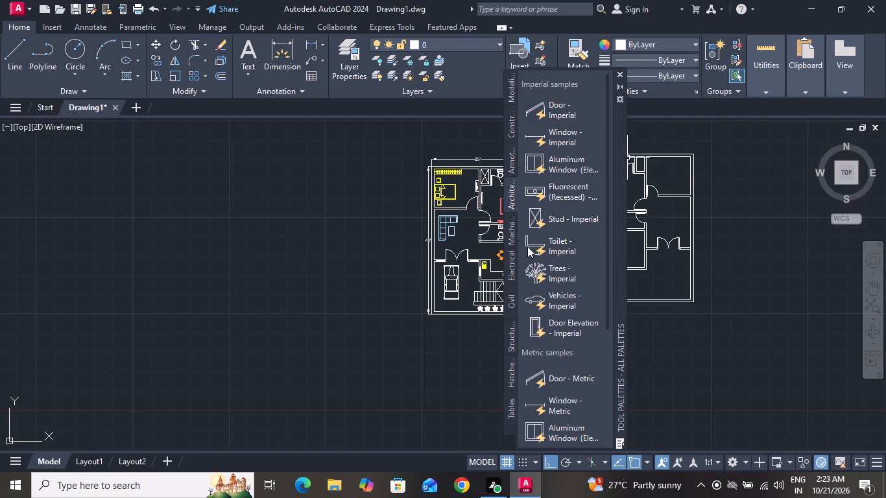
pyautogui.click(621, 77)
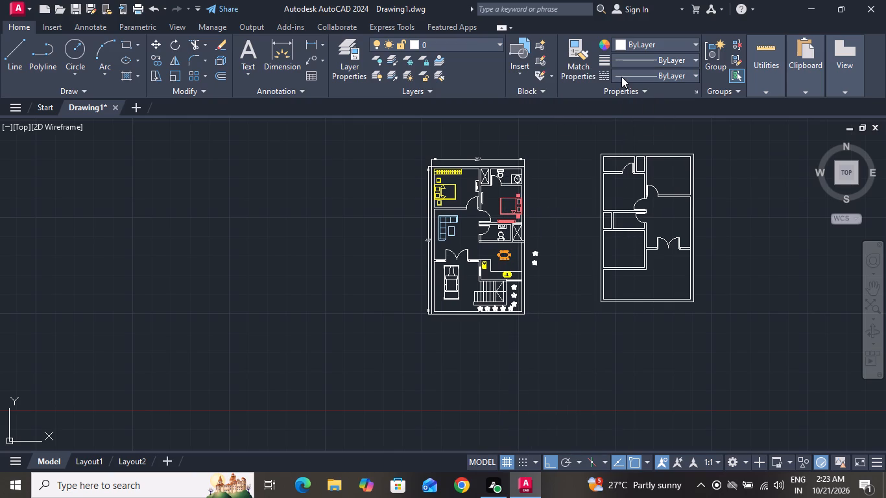
# Insert the Bed - Queen block from DesignCenter's Home - Space Planner.dwg into the empty area well away from the furnished plan.
pyautogui.write('dc')
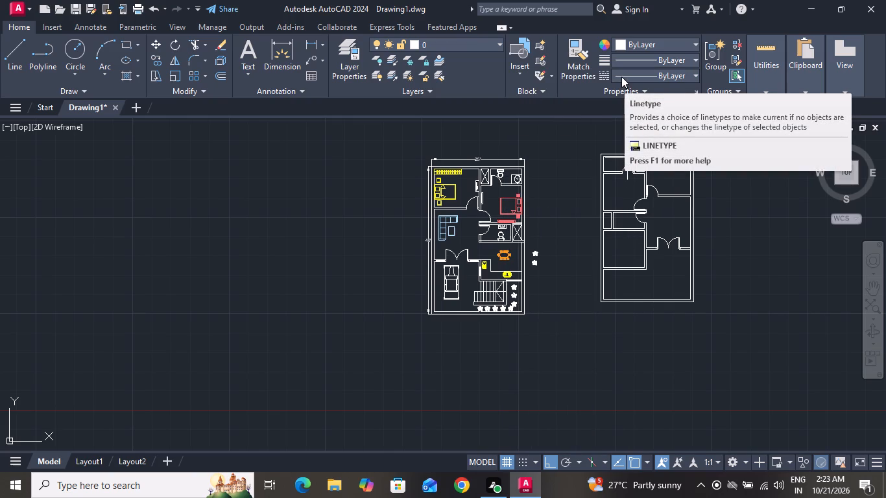
pyautogui.press('space')
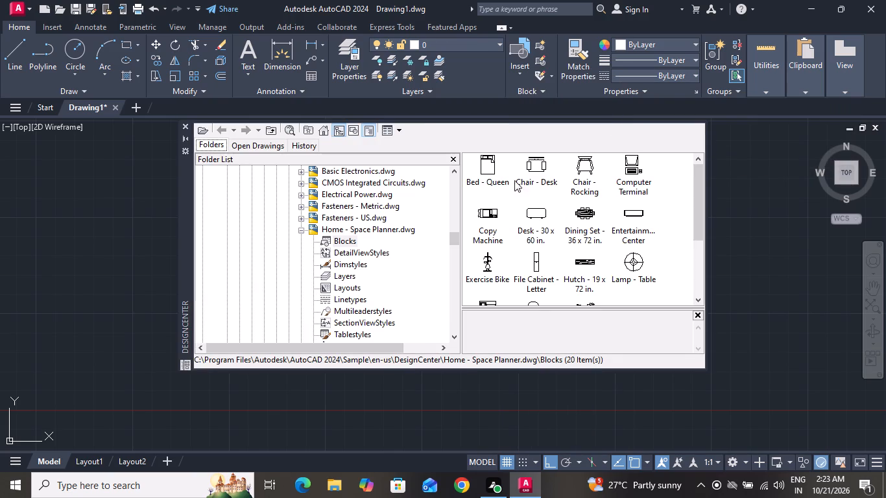
pyautogui.click(485, 166)
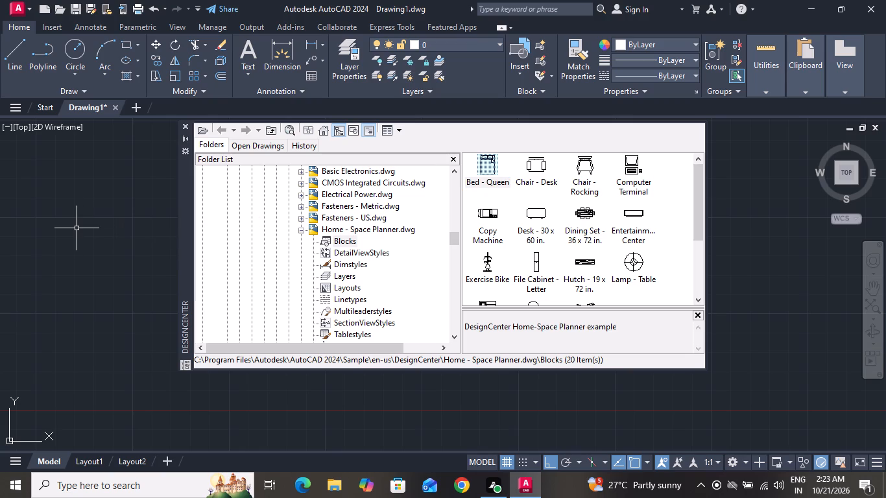
pyautogui.click(77, 228)
pyautogui.click(143, 224)
pyautogui.click(500, 164)
pyautogui.click(500, 164)
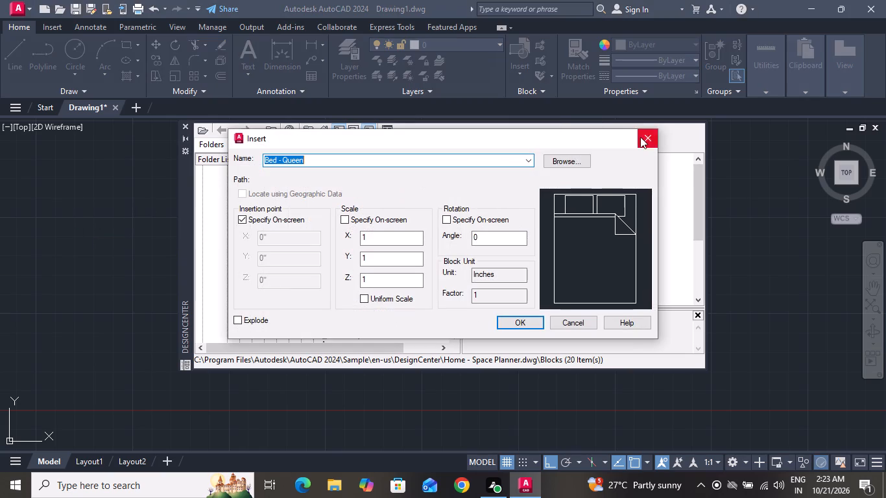
pyautogui.click(641, 137)
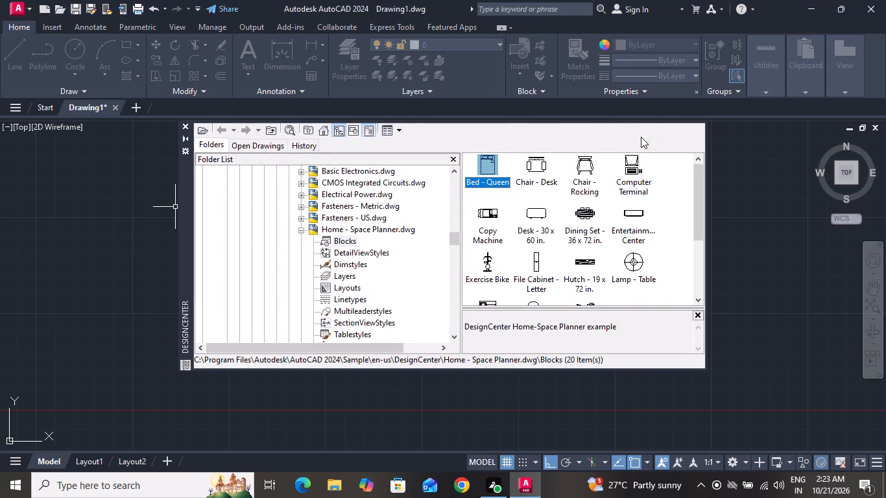
pyautogui.click(484, 163)
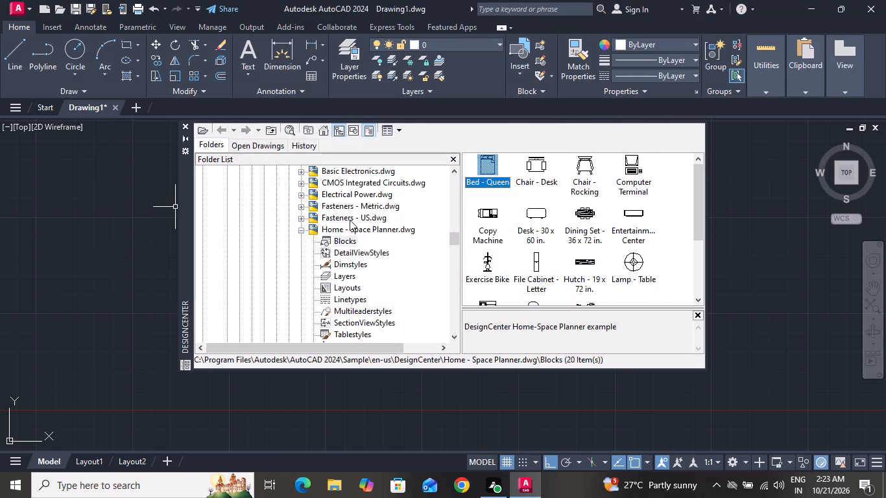
pyautogui.moveTo(468, 168); pyautogui.dragTo(103, 303)
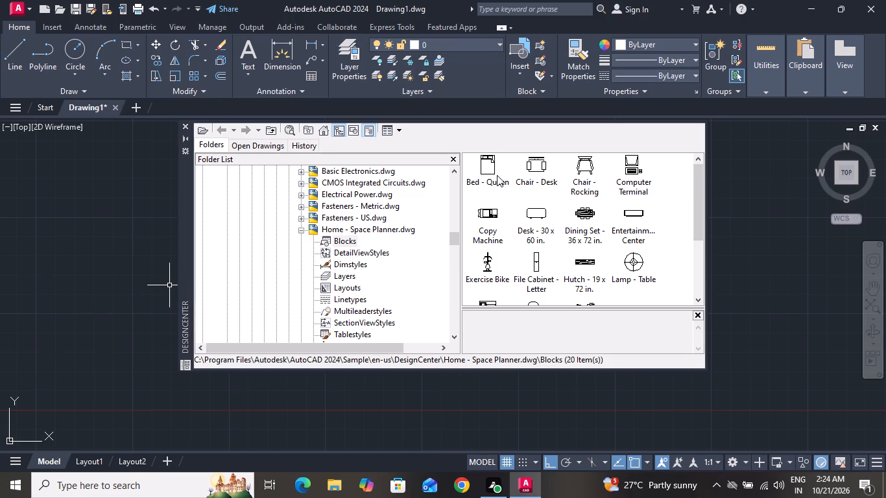
pyautogui.click(497, 175)
pyautogui.moveTo(497, 175); pyautogui.dragTo(250, 248)
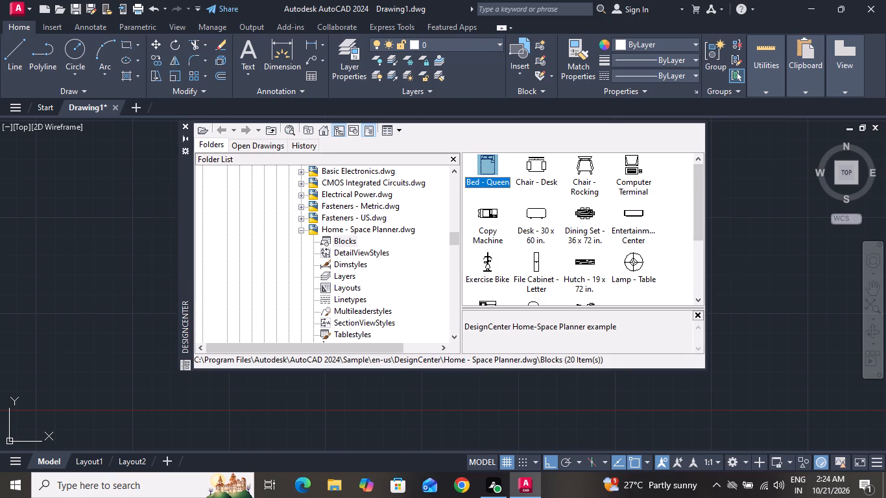
pyautogui.moveTo(250, 248); pyautogui.dragTo(114, 244)
pyautogui.moveTo(114, 244); pyautogui.dragTo(106, 243)
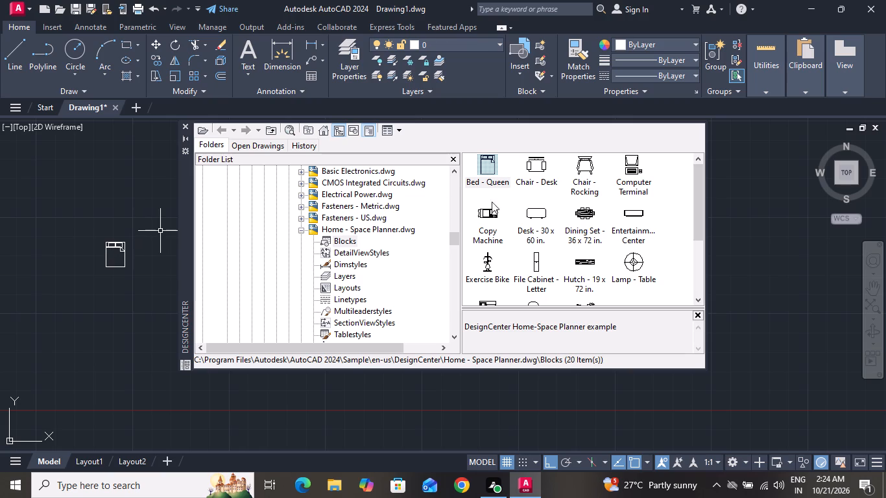
# Insert the Dining Set - 36 x 72 in. block from DesignCenter into the empty area below the queen bed.
pyautogui.click(582, 213)
pyautogui.moveTo(582, 213); pyautogui.dragTo(496, 241)
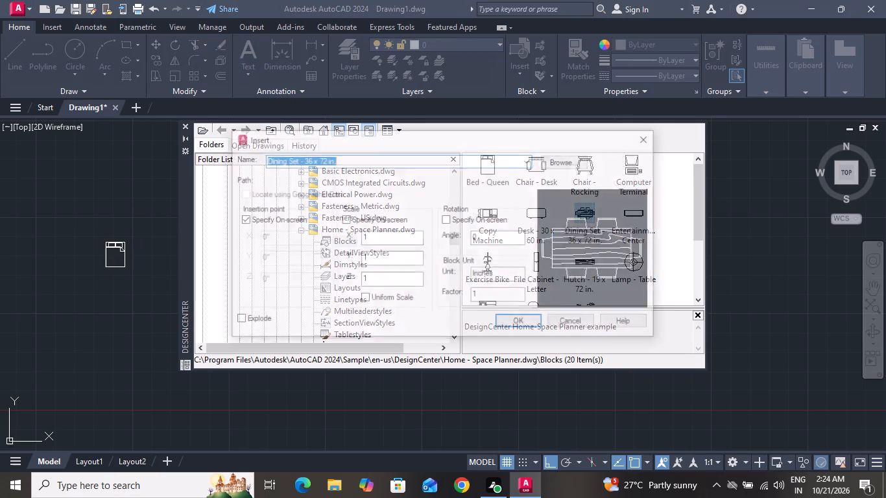
pyautogui.moveTo(496, 241); pyautogui.dragTo(310, 290)
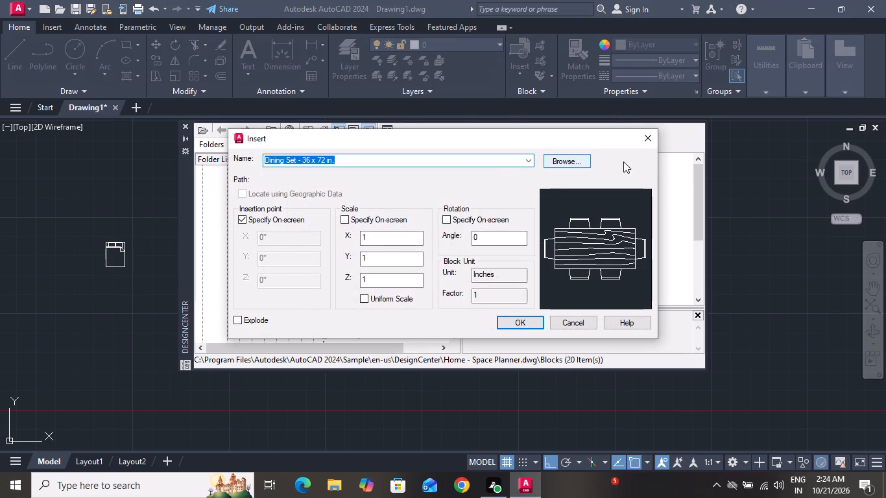
pyautogui.click(651, 145)
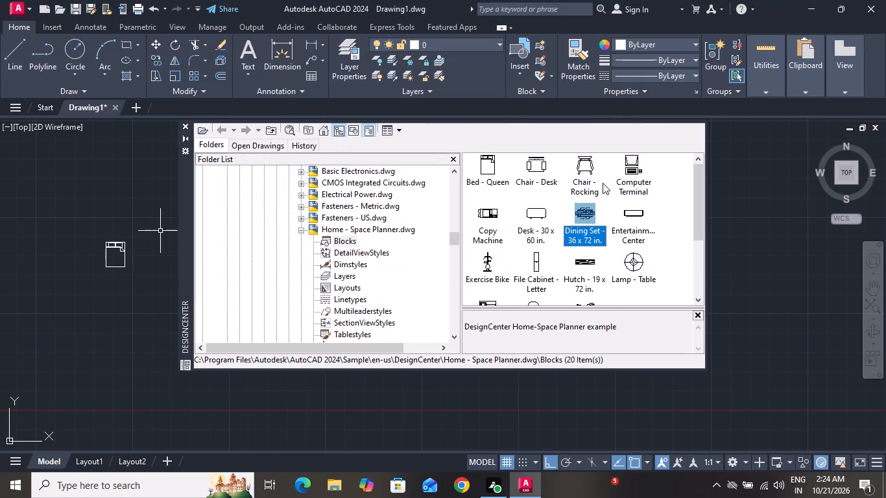
pyautogui.moveTo(584, 202); pyautogui.dragTo(349, 248)
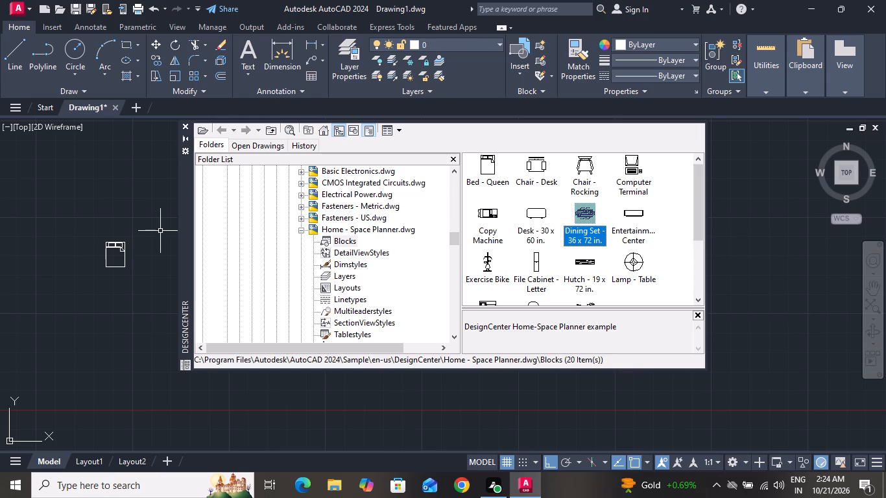
pyautogui.moveTo(349, 248); pyautogui.dragTo(95, 304)
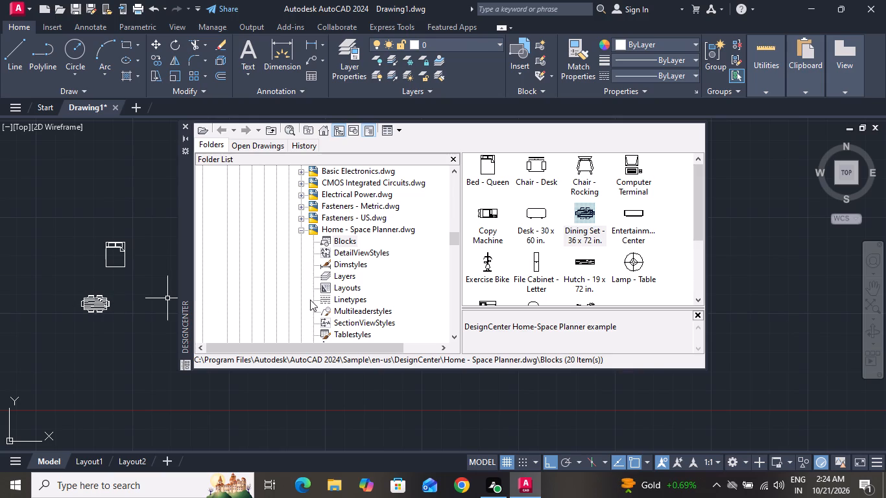
pyautogui.doubleClick(588, 256)
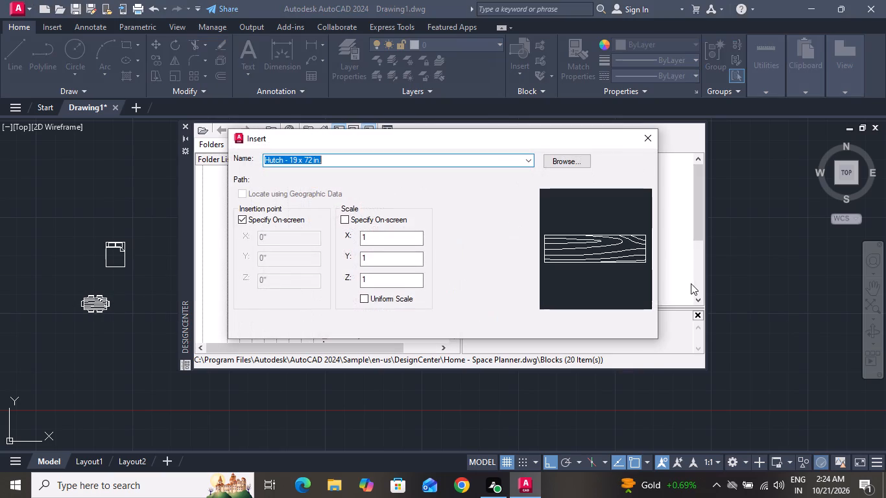
pyautogui.click(650, 141)
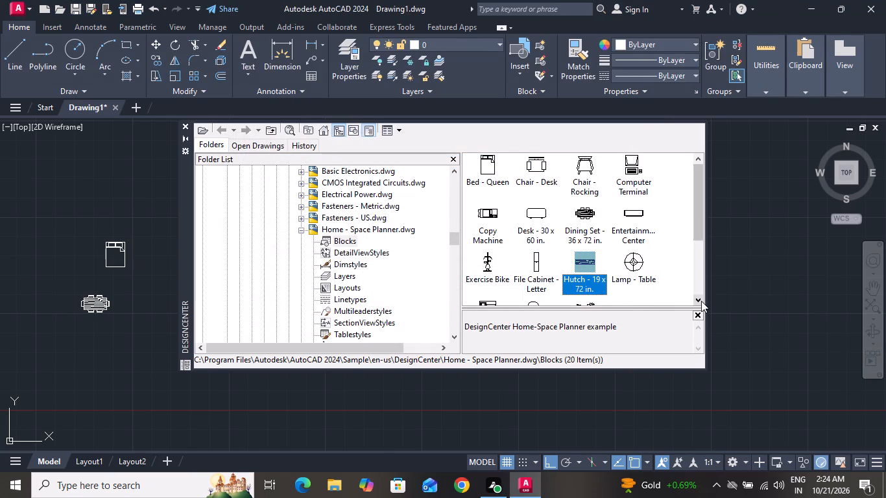
# Insert the Sofa - Roundback 7 ft. block just below the queen bed and the smaller sofa block above the bed.
pyautogui.click(701, 301)
pyautogui.click(701, 301)
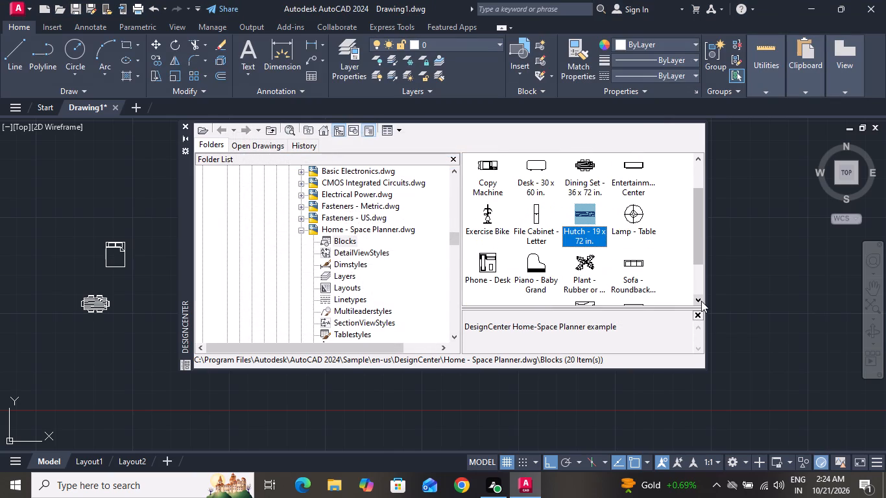
pyautogui.click(701, 301)
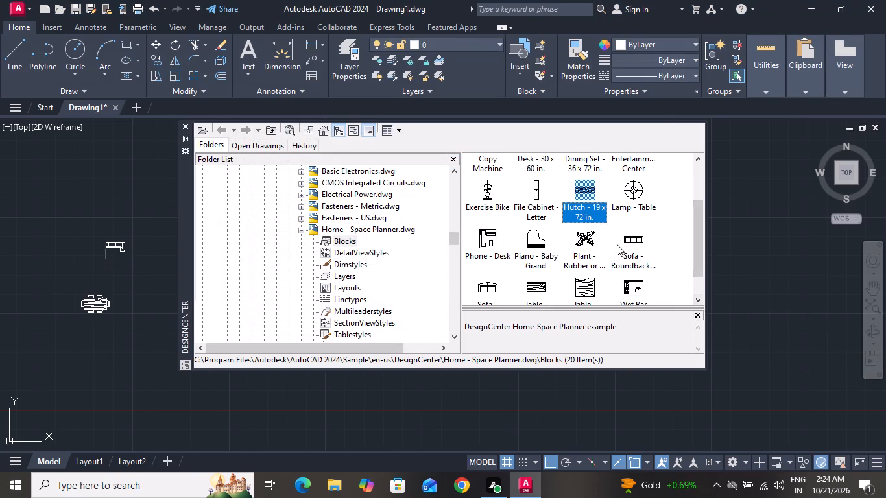
pyautogui.click(631, 244)
pyautogui.moveTo(631, 244); pyautogui.dragTo(631, 243)
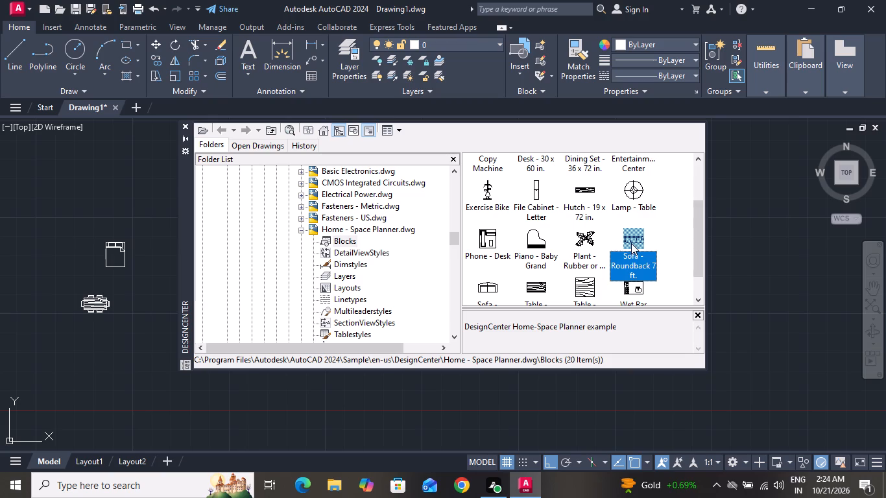
pyautogui.moveTo(631, 243); pyautogui.dragTo(123, 269)
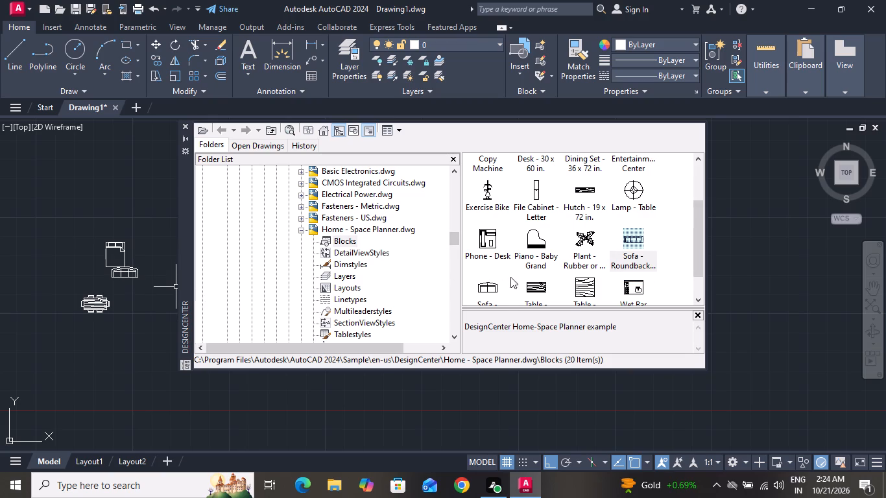
pyautogui.click(490, 285)
pyautogui.moveTo(490, 285); pyautogui.dragTo(293, 276)
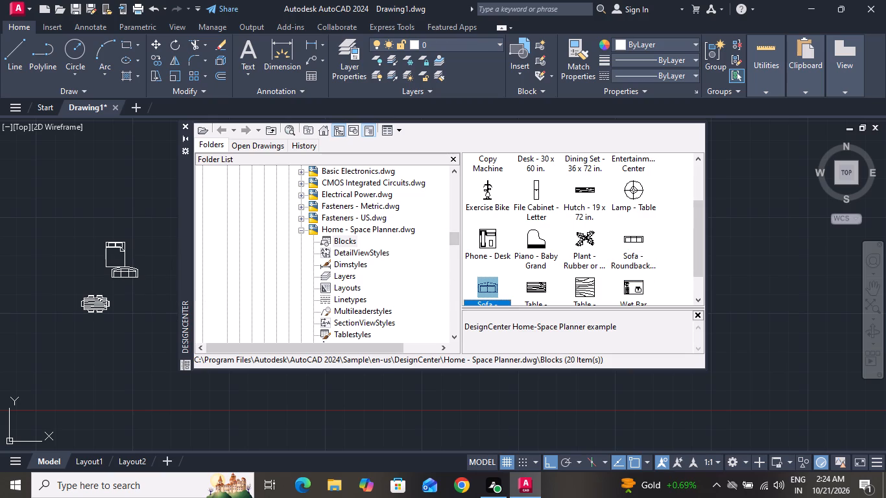
pyautogui.moveTo(293, 276); pyautogui.dragTo(130, 225)
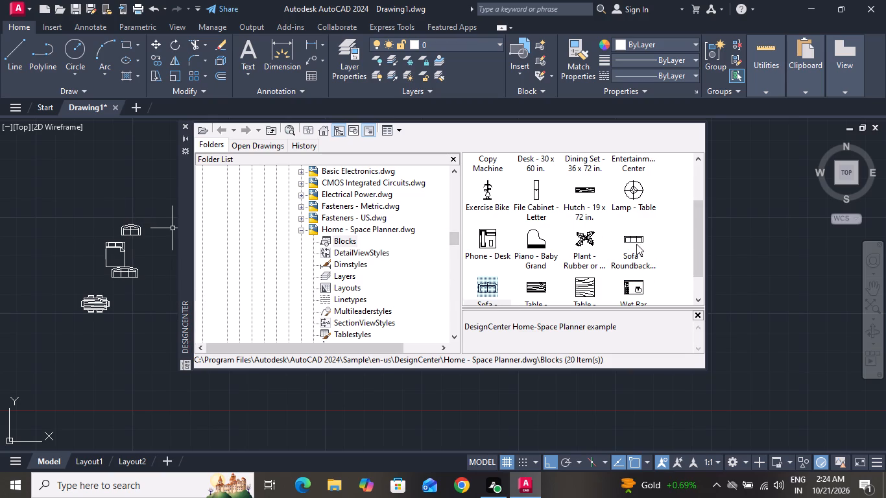
# Insert the square wood-grain table block below the larger sofa and close DesignCenter.
pyautogui.click(596, 282)
pyautogui.moveTo(596, 282); pyautogui.dragTo(593, 282)
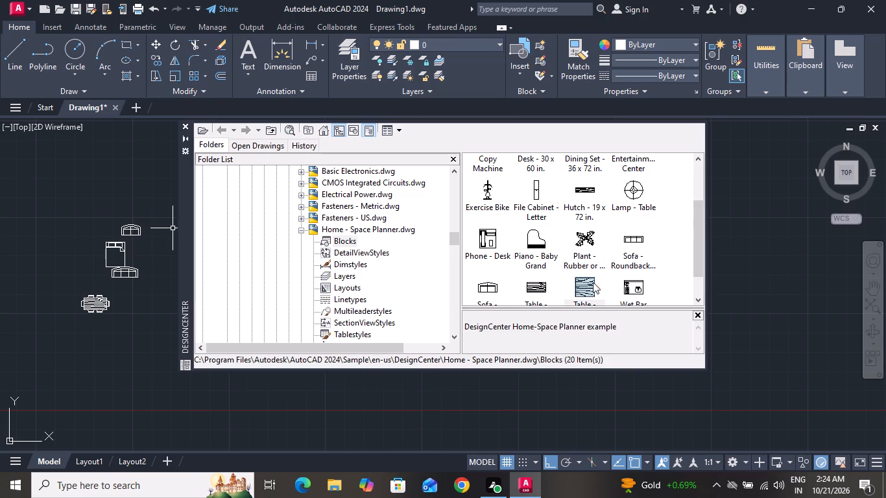
pyautogui.moveTo(593, 282); pyautogui.dragTo(125, 286)
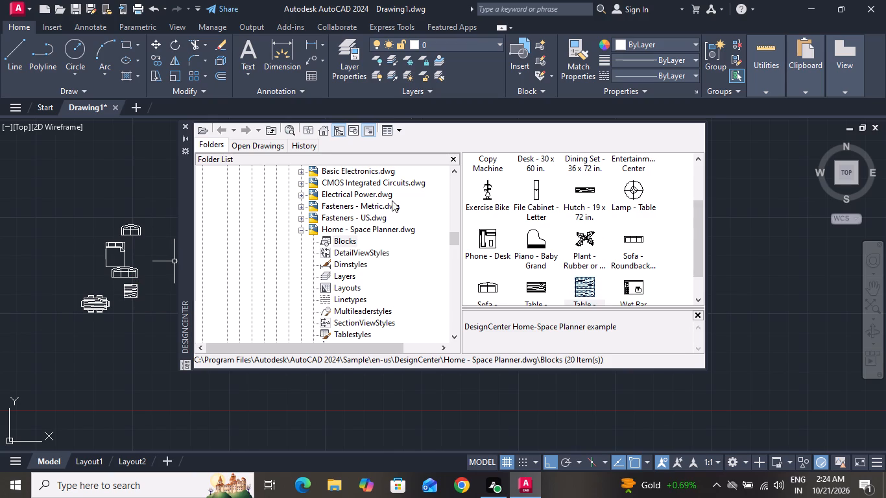
pyautogui.doubleClick(702, 158)
pyautogui.click(702, 158)
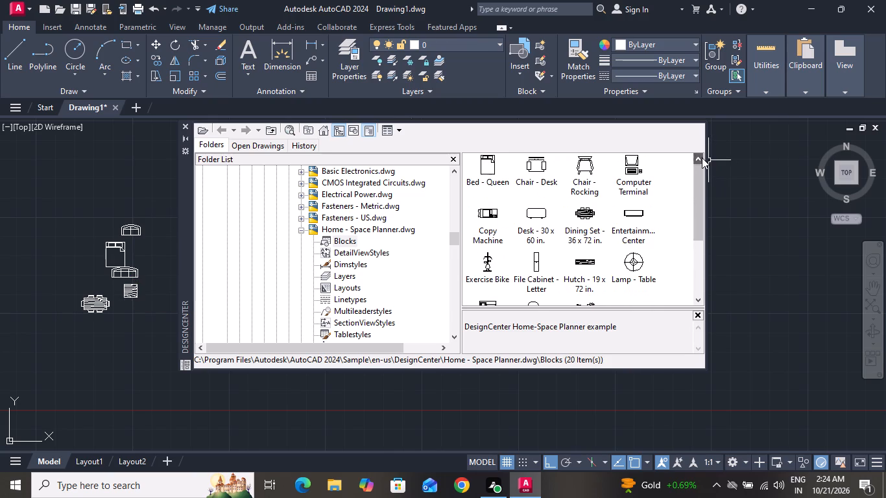
pyautogui.click(702, 158)
pyautogui.click(186, 123)
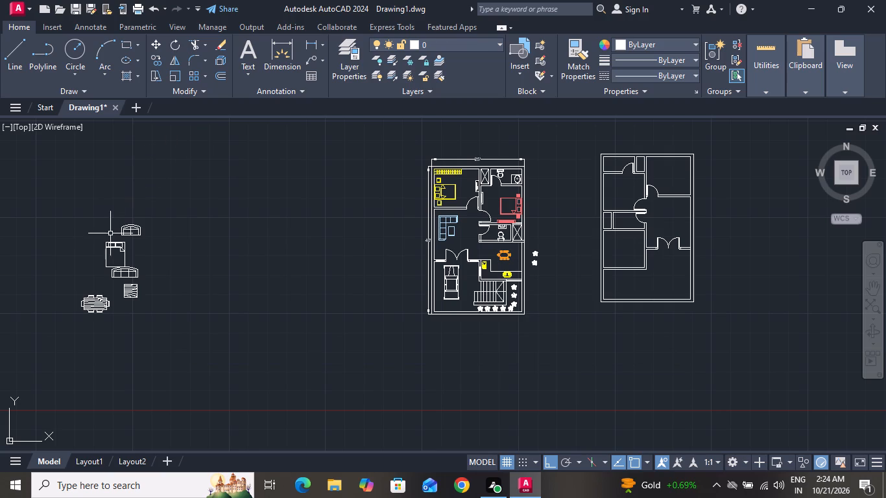
# Move the queen bed straight across into the lower-left enclosed room of the second, unfurnished floor plan.
pyautogui.click(109, 248)
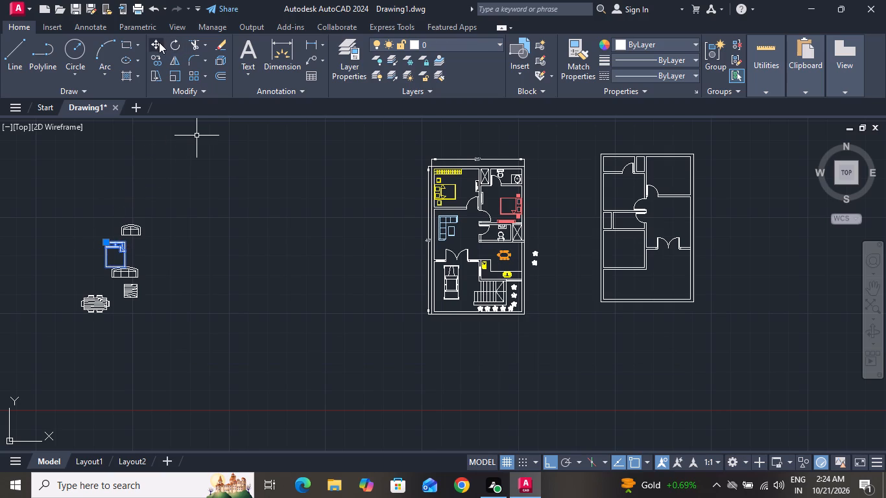
pyautogui.click(159, 42)
pyautogui.moveTo(121, 252); pyautogui.dragTo(224, 235)
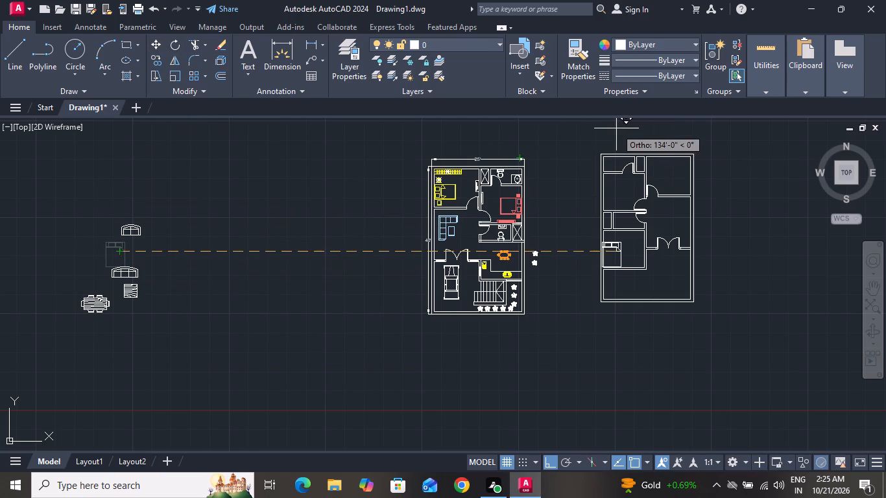
pyautogui.click(636, 124)
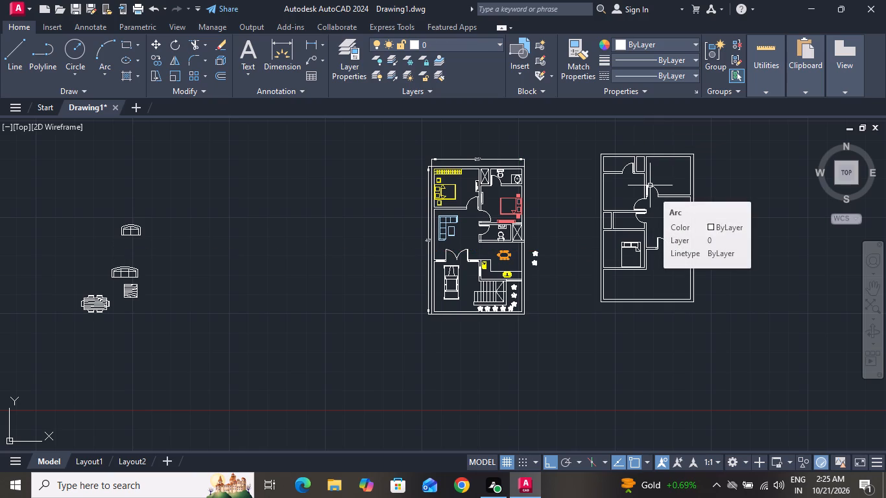
# Rotate the queen bed 90° counterclockwise about its lower-right corner so the pillows face the plan's left wall.
pyautogui.keyDown('ctrl'); pyautogui.scroll(3, 639, 265); pyautogui.keyUp('ctrl')
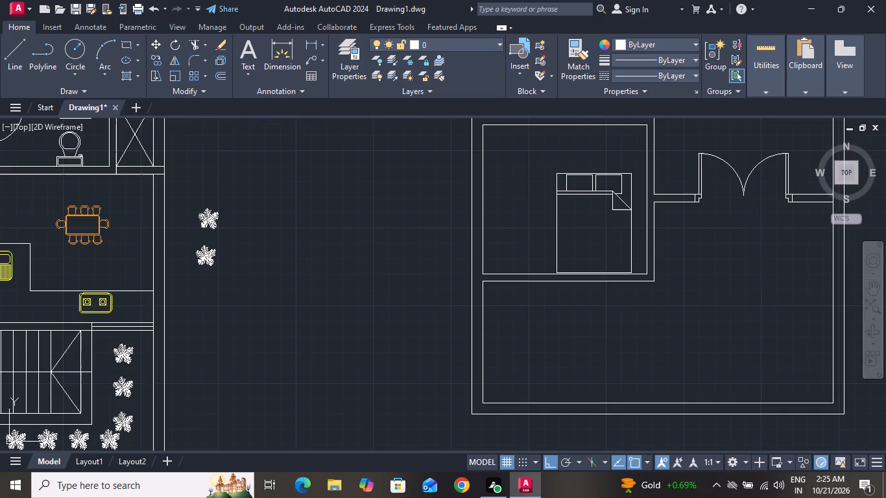
pyautogui.click(594, 191)
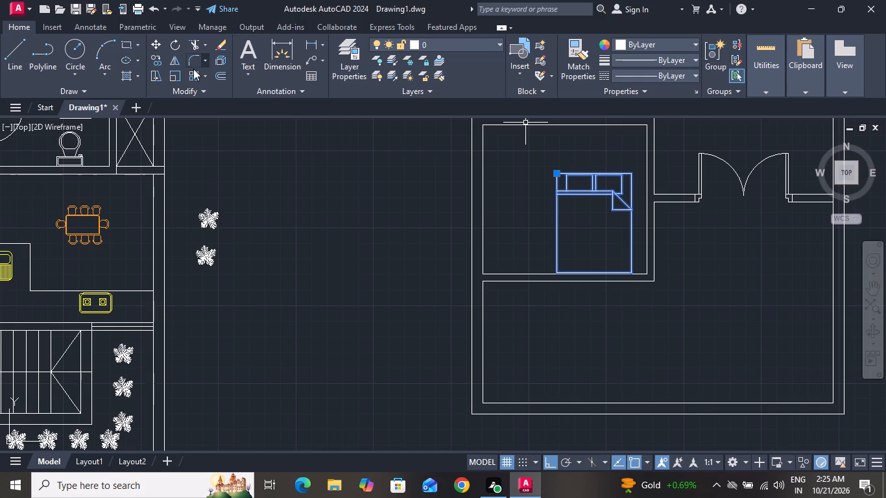
pyautogui.click(169, 43)
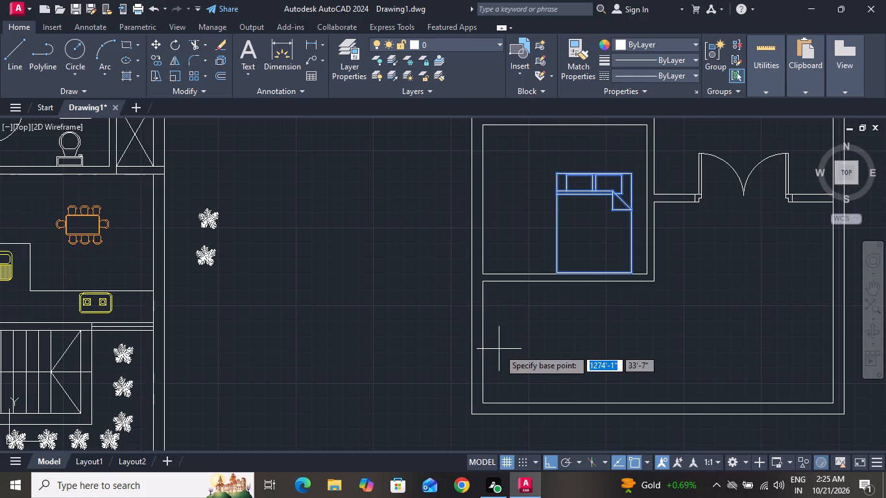
pyautogui.moveTo(632, 277); pyautogui.dragTo(590, 221)
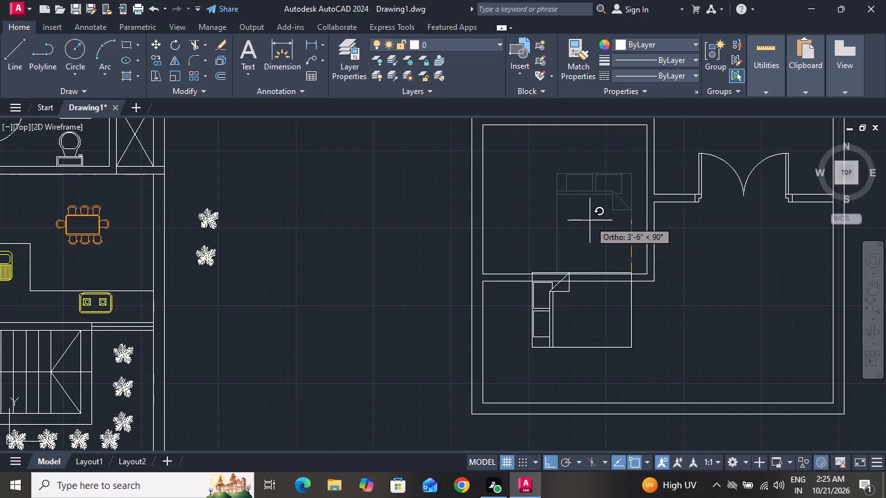
pyautogui.click(590, 220)
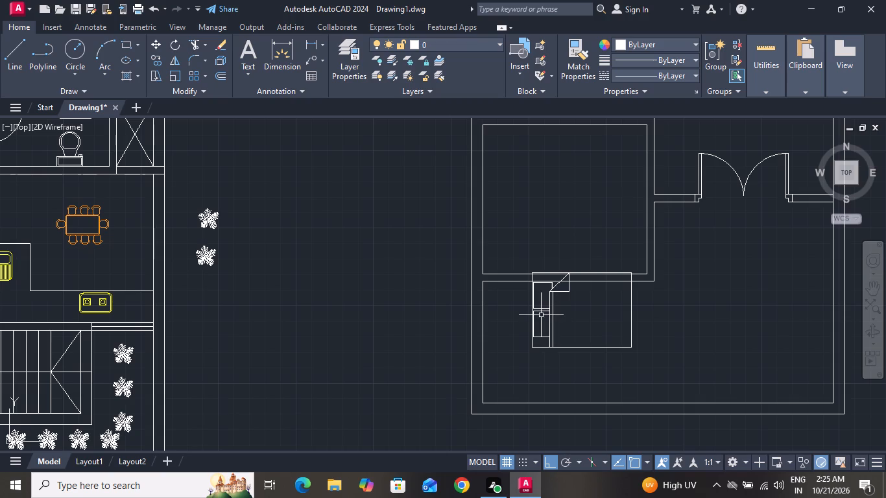
# With Ortho off, move the rotated bed by its headboard midpoint against the left wall of the second plan's upper-left bedroom.
pyautogui.click(541, 315)
pyautogui.click(525, 306)
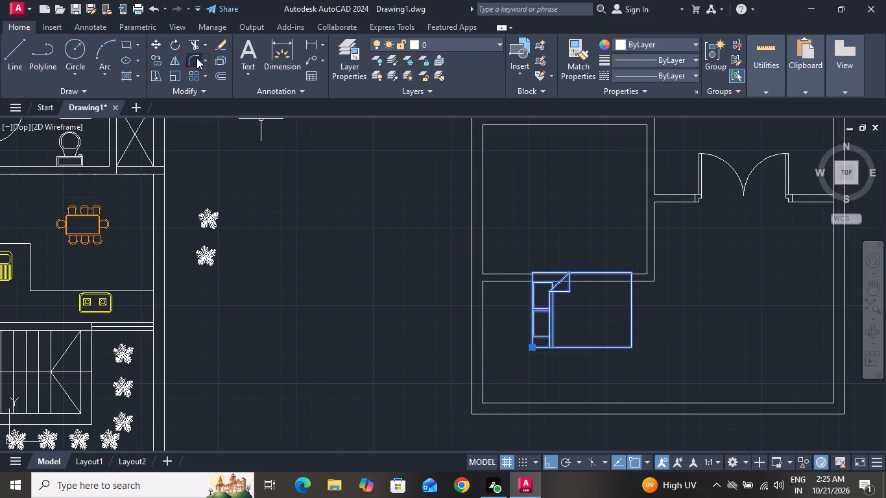
pyautogui.click(162, 41)
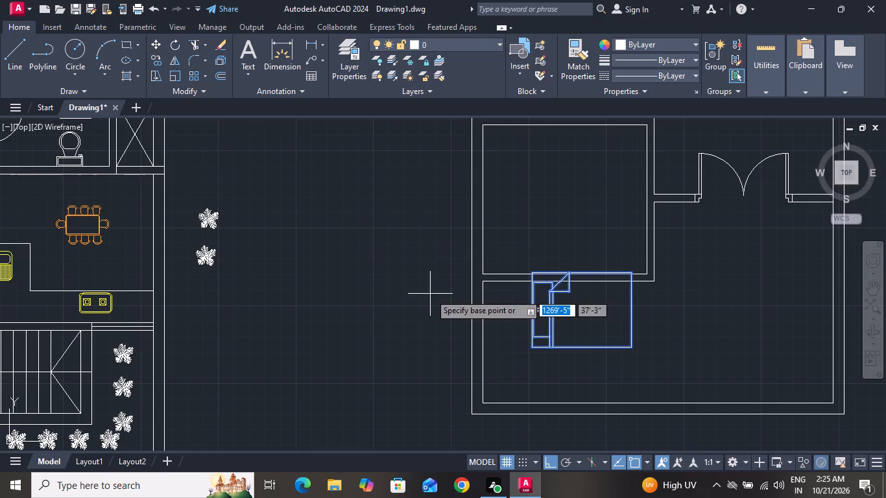
pyautogui.click(527, 311)
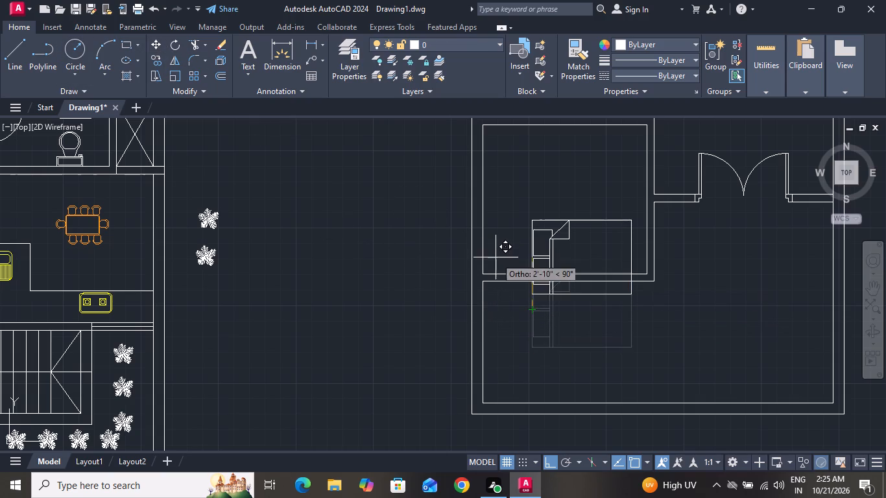
pyautogui.click(541, 456)
pyautogui.click(546, 460)
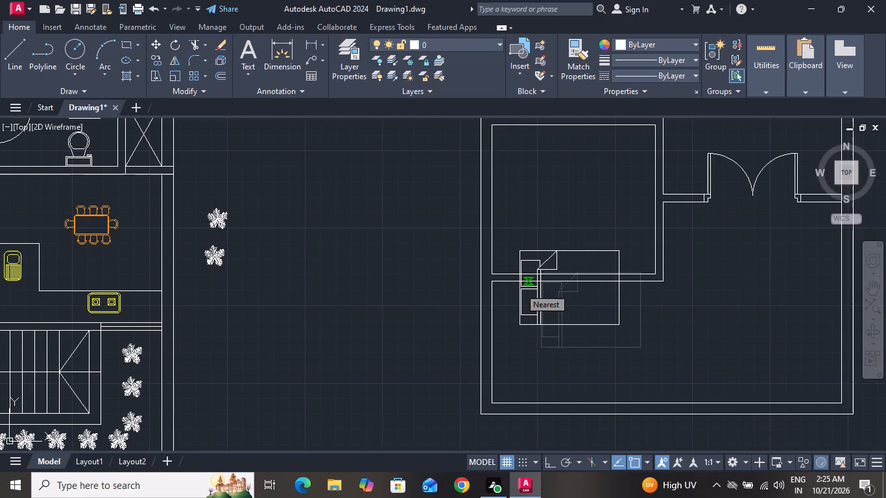
pyautogui.keyDown('ctrl'); pyautogui.scroll(-6, 520, 288); pyautogui.keyUp('ctrl')
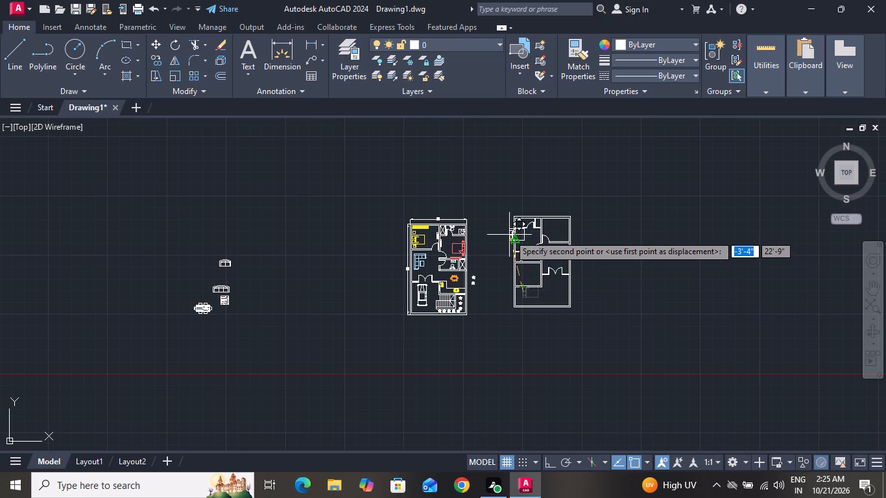
pyautogui.keyDown('ctrl'); pyautogui.scroll(5, 509, 235); pyautogui.keyUp('ctrl')
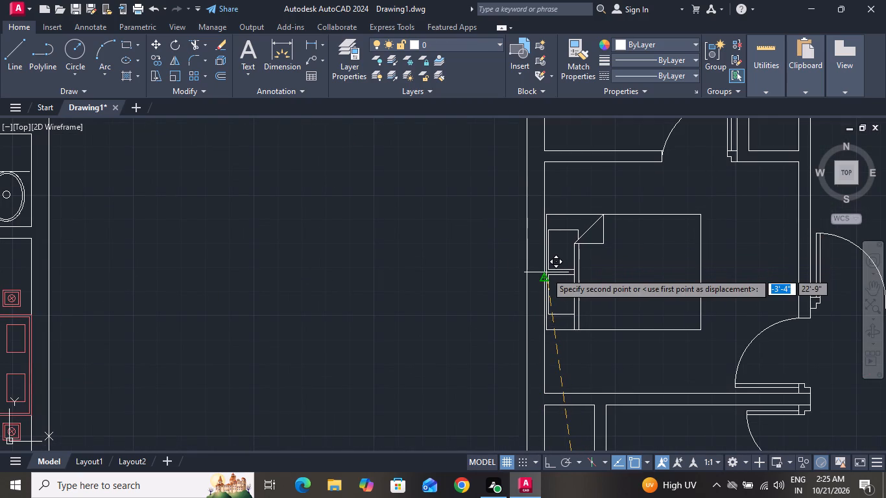
pyautogui.click(546, 274)
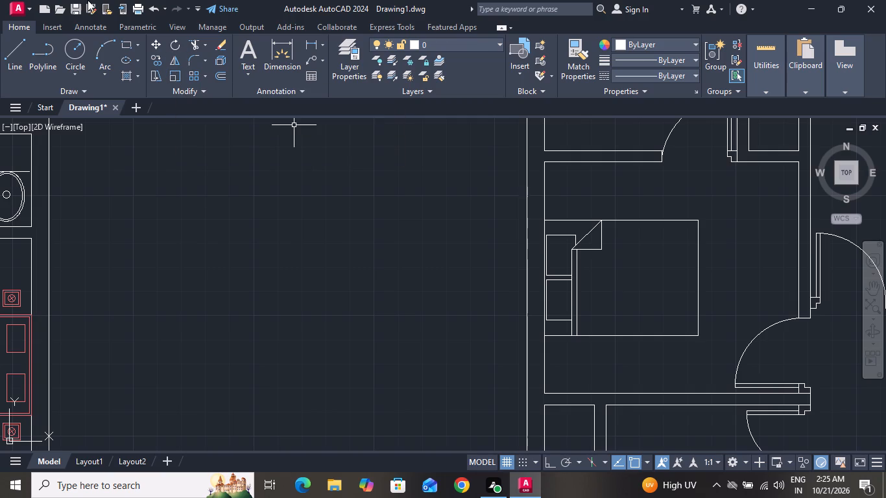
# Draw a rounded-corner bedside table rectangle, about 1'-5" tall, just above the bed's pillow end.
pyautogui.click(128, 43)
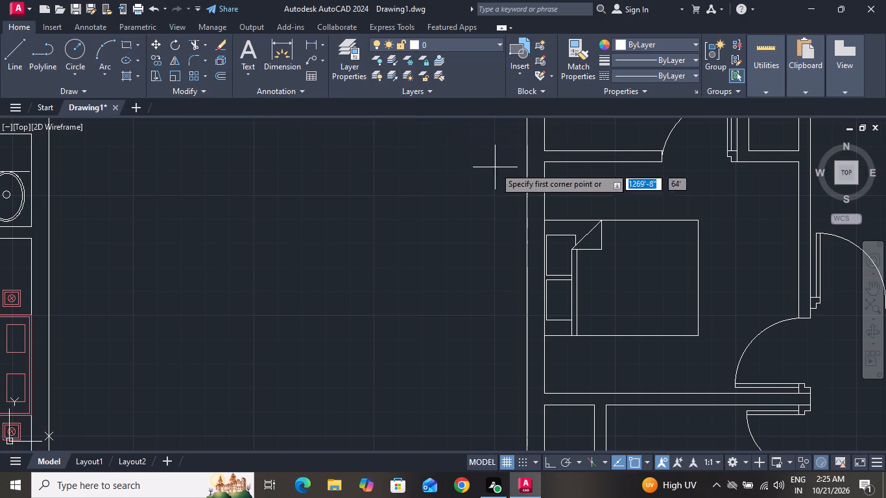
pyautogui.click(563, 181)
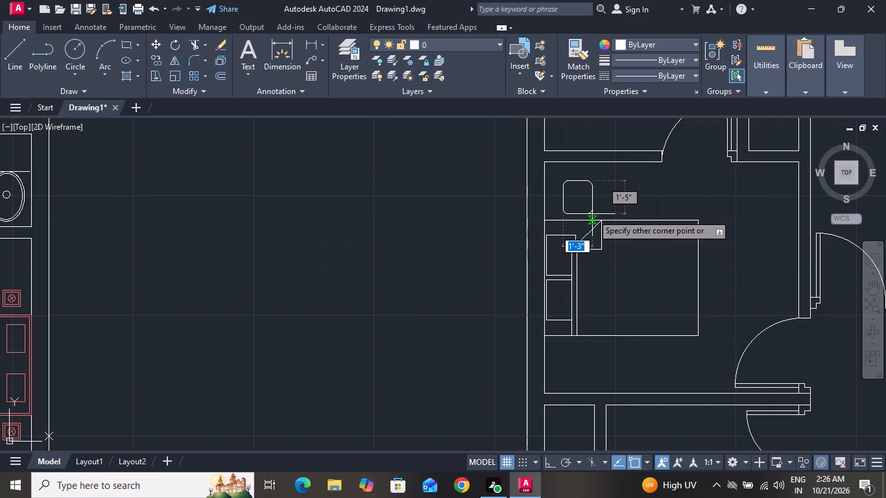
pyautogui.click(589, 213)
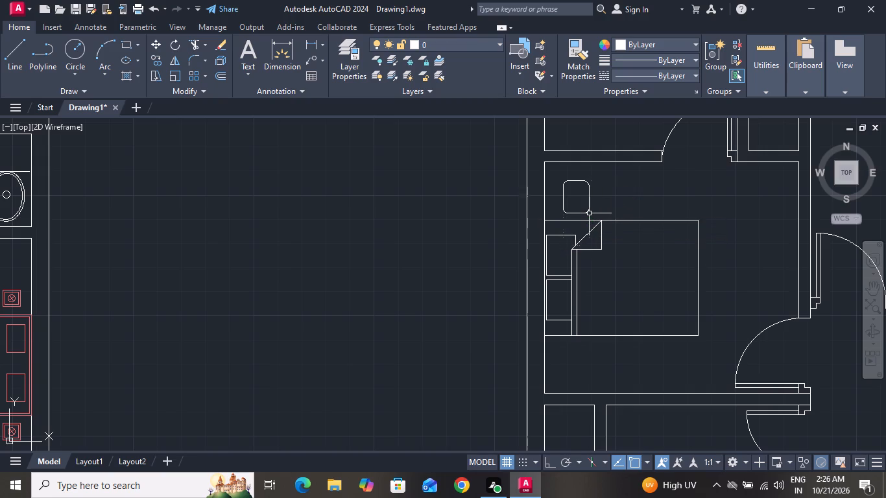
# Offset the bedside table outline inward by 1".
pyautogui.press('o')
pyautogui.press('space')
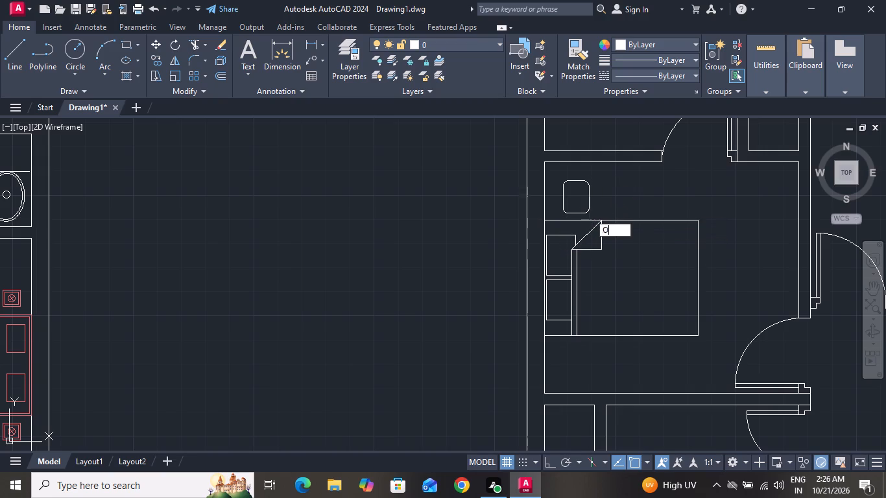
pyautogui.press('1')
pyautogui.hotkey('shift', '"')
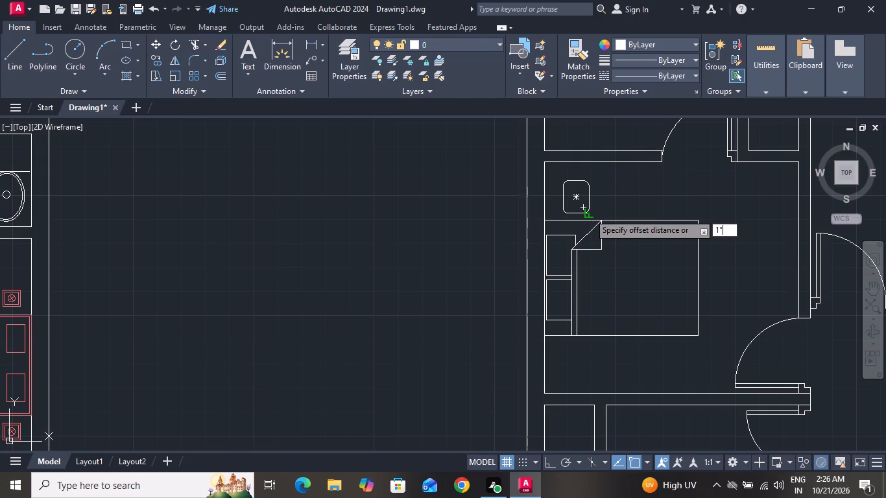
pyautogui.press('Return')
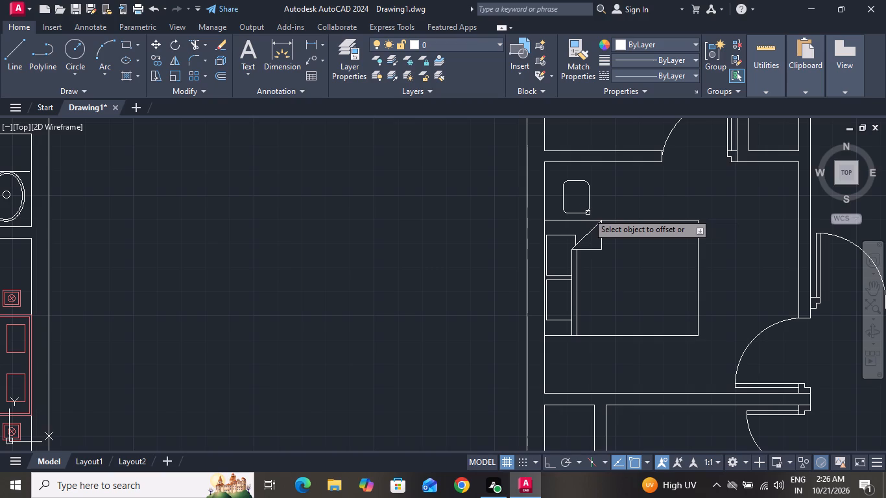
pyautogui.click(588, 213)
pyautogui.click(582, 204)
pyautogui.rightClick(582, 204)
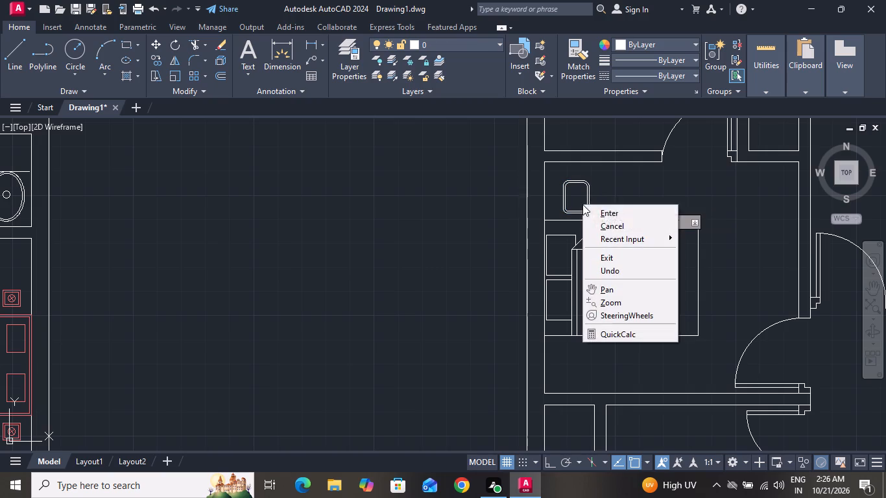
pyautogui.click(598, 223)
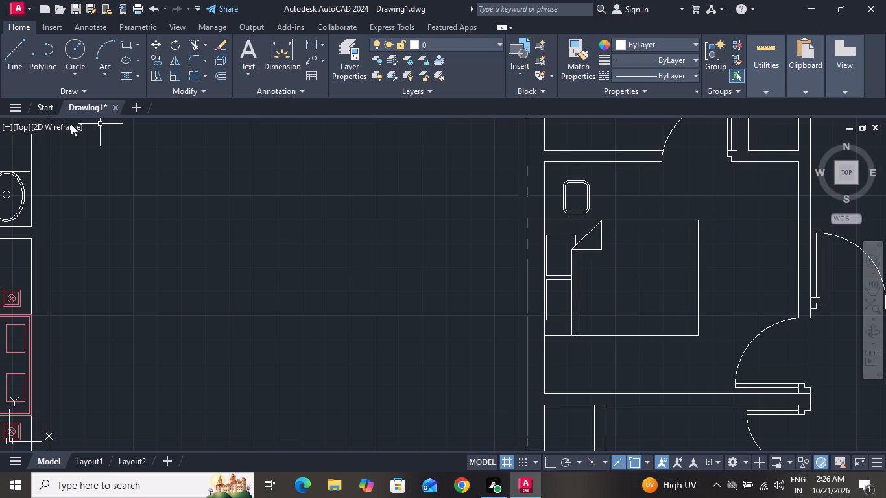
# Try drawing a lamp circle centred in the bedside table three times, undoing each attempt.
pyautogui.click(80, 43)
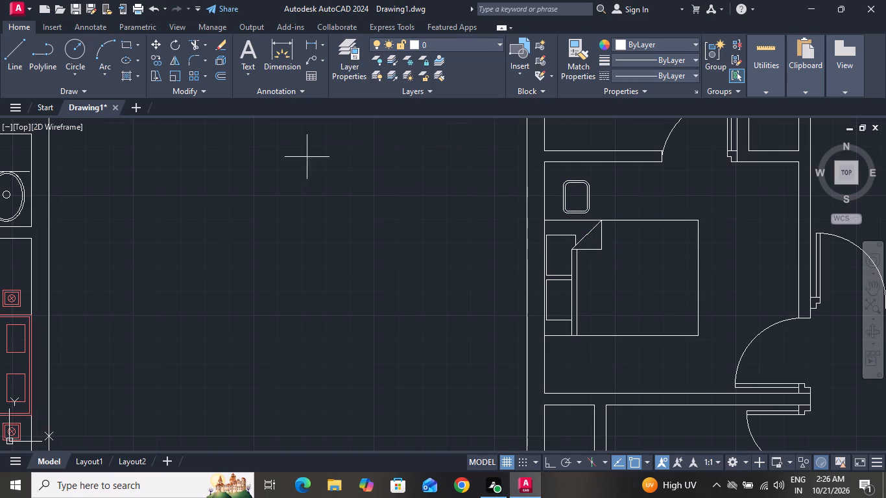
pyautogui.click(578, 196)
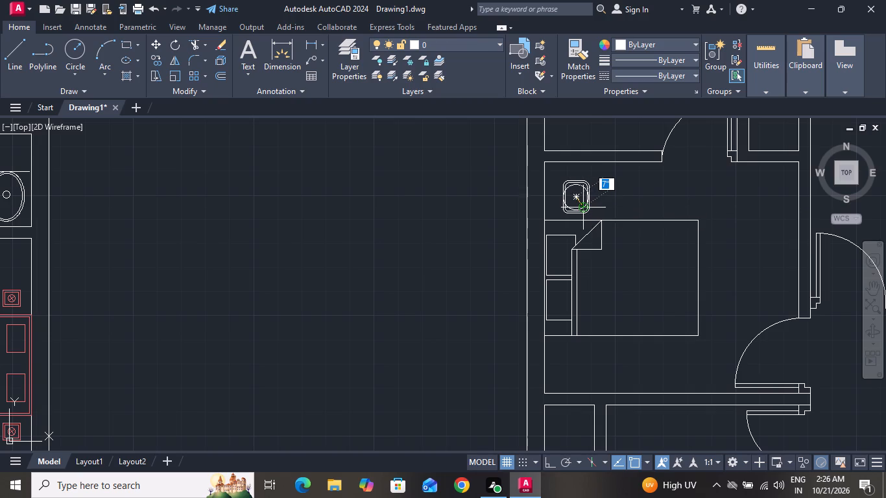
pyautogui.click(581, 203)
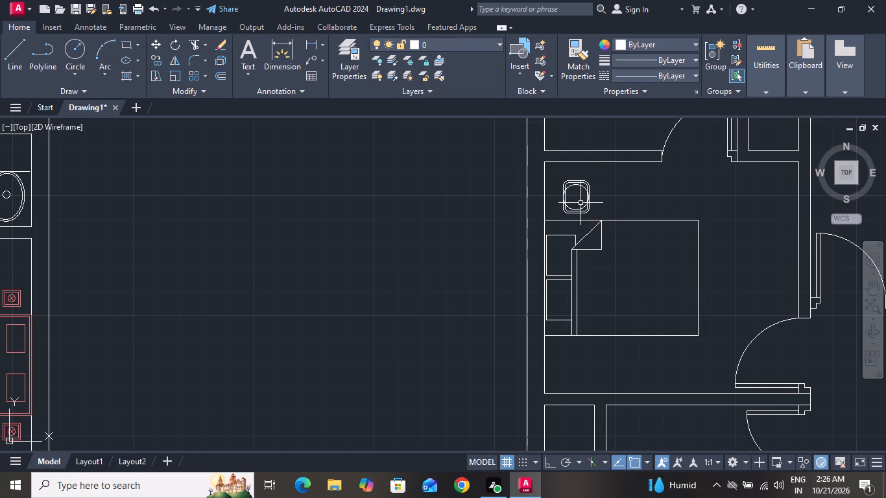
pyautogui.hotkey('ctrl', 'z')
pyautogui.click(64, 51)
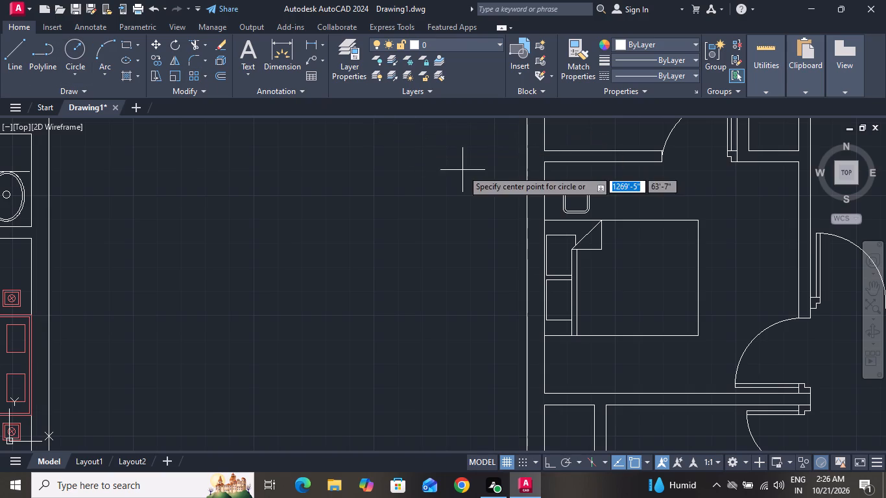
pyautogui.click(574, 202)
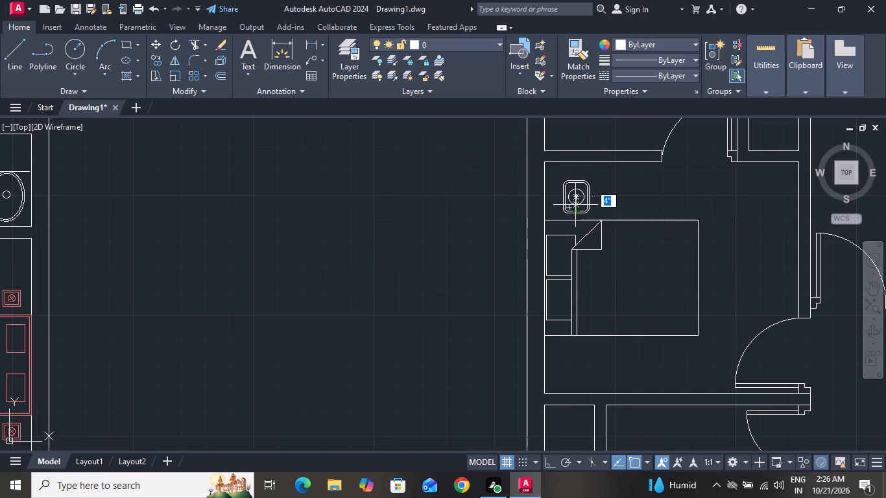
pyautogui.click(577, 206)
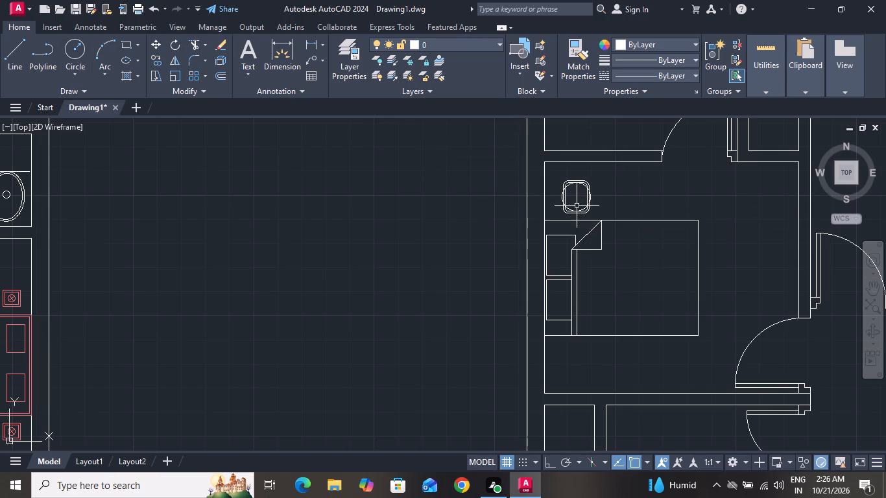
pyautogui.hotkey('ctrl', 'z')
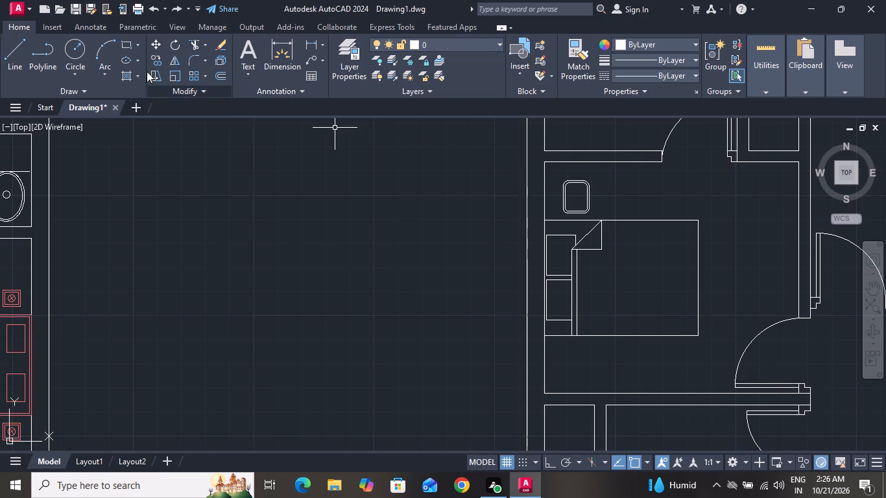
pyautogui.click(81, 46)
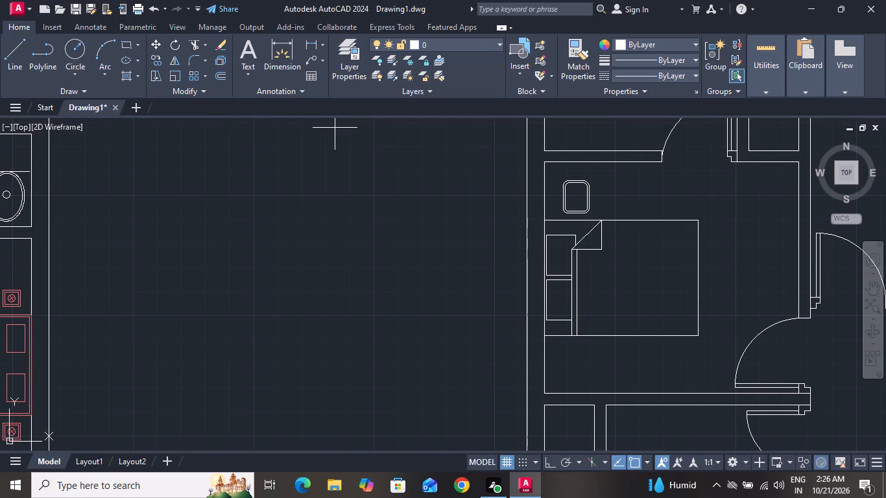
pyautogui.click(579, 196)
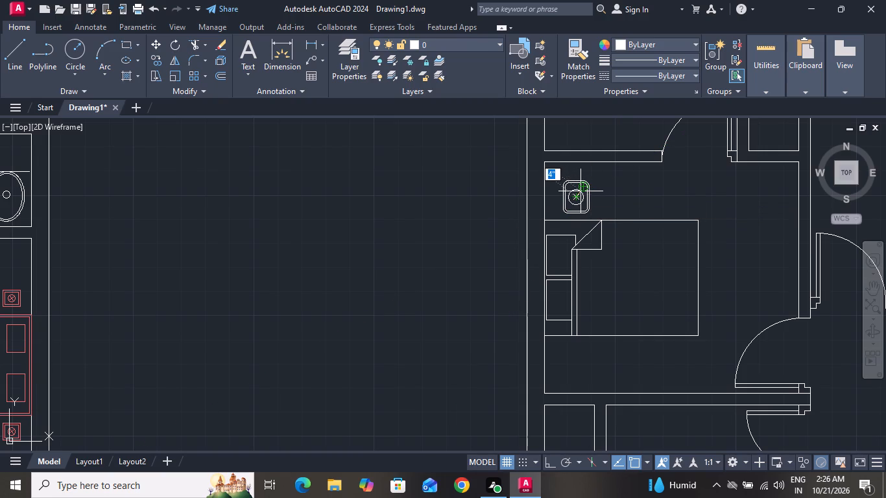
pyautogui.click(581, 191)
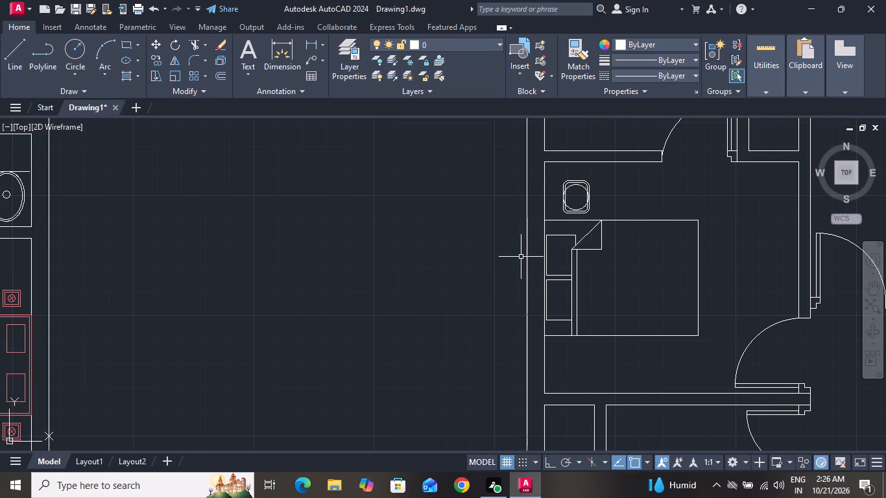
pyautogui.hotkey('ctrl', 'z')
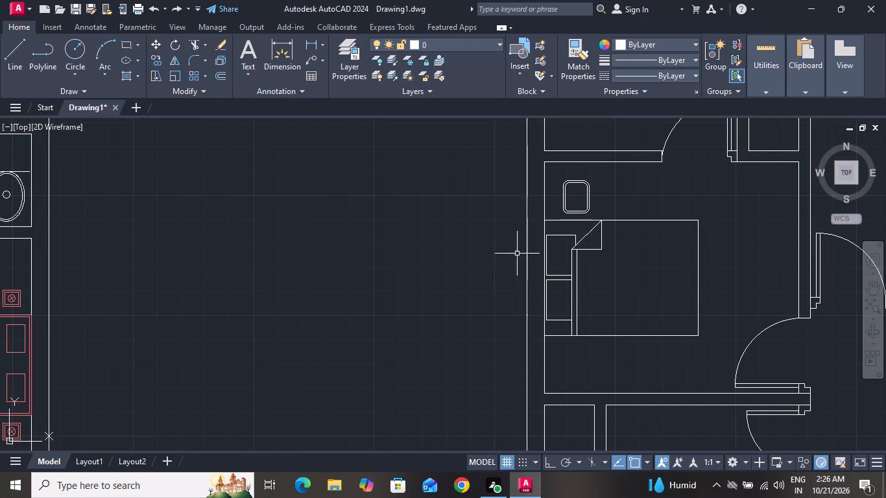
# Draw a lamp circle centred in the bedside table, kept clear of the inner outline.
pyautogui.click(74, 50)
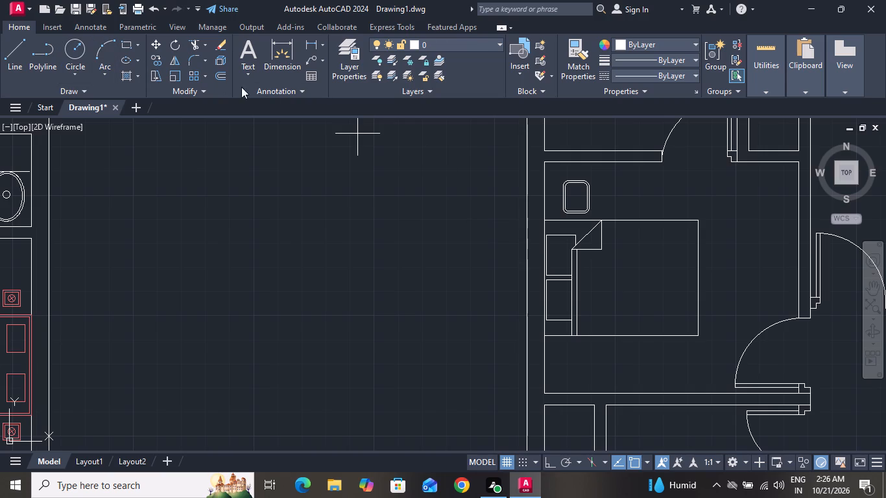
pyautogui.keyDown('ctrl'); pyautogui.scroll(3, 587, 197); pyautogui.keyUp('ctrl')
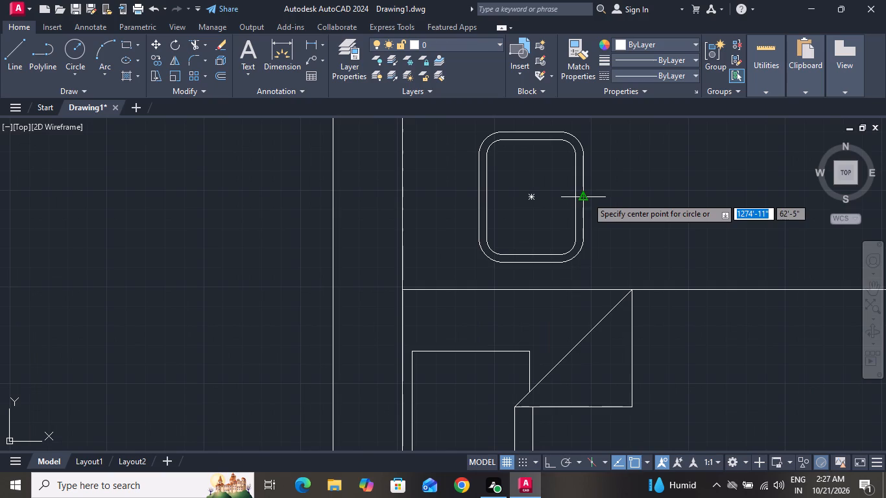
pyautogui.click(529, 198)
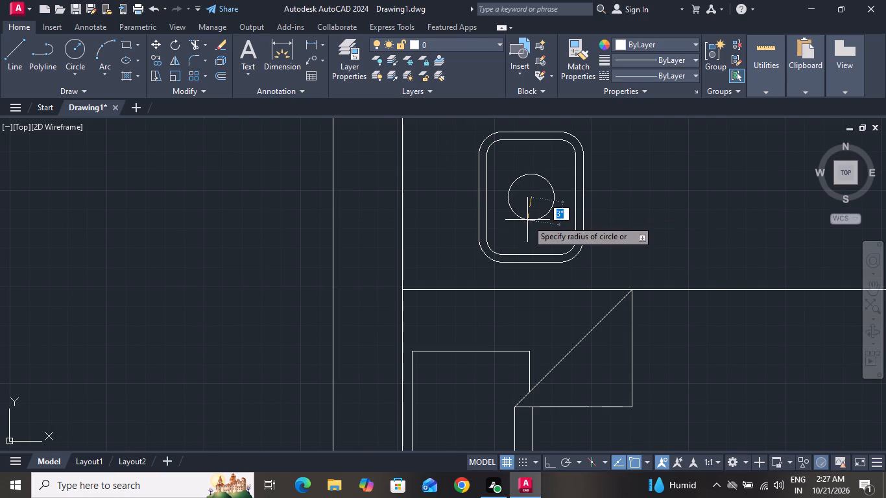
pyautogui.click(527, 228)
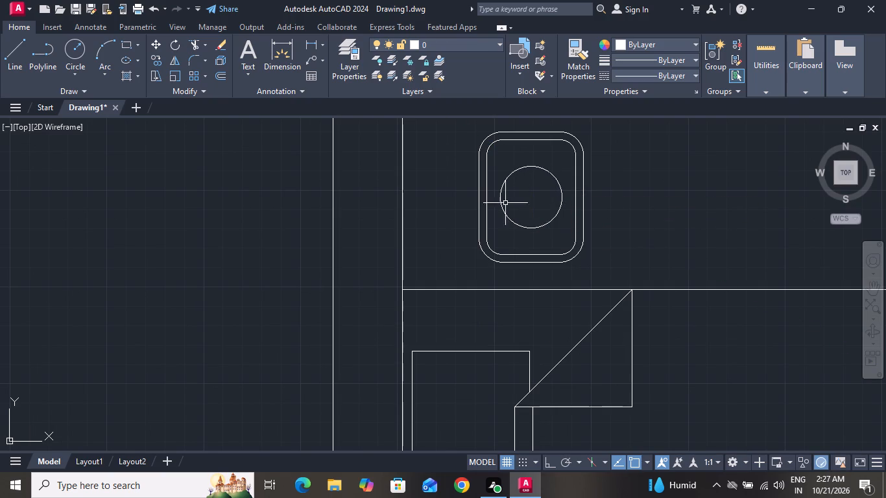
# Draw a horizontal and a vertical line crossing near the lamp circle's centre, each extending slightly past the circle.
pyautogui.moveTo(16, 47); pyautogui.dragTo(165, 82)
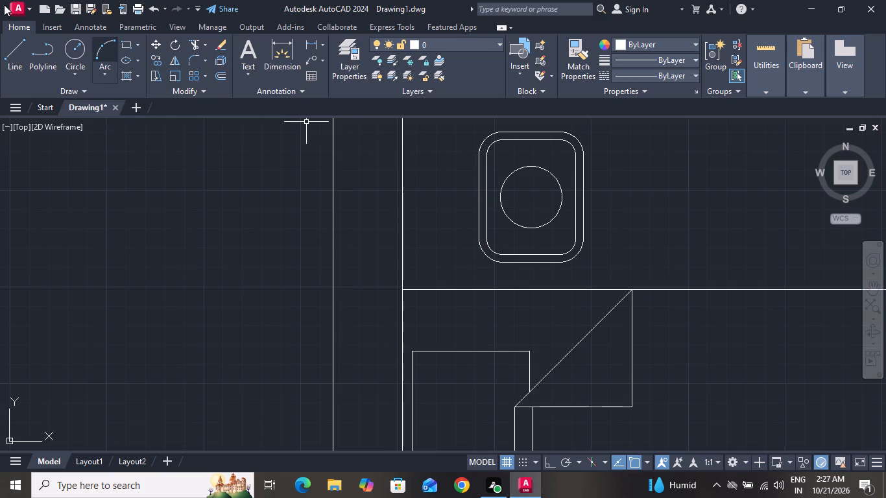
pyautogui.click(10, 48)
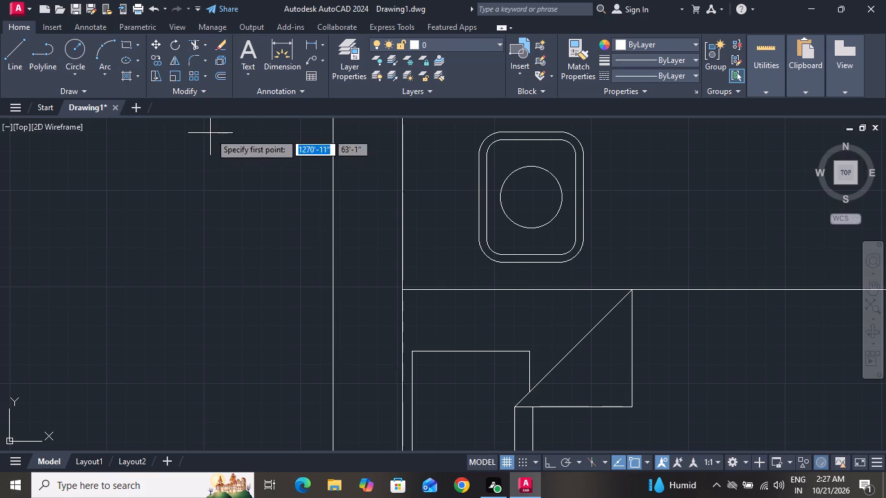
pyautogui.click(491, 201)
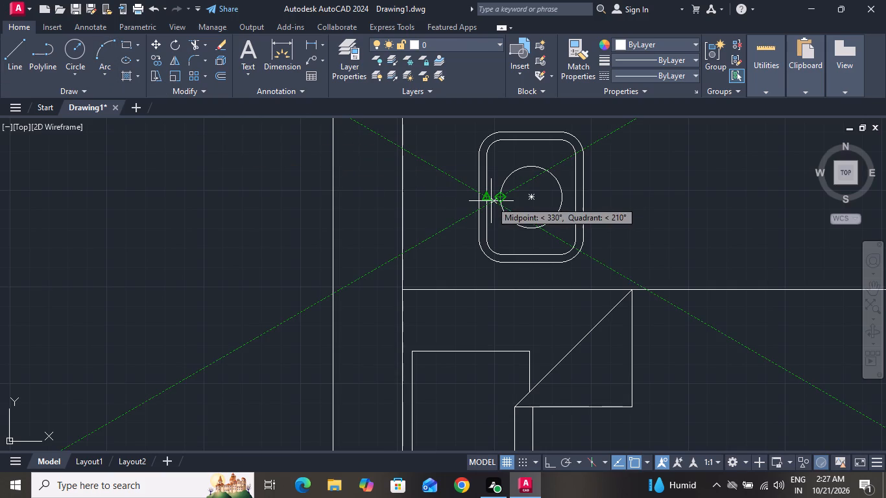
pyautogui.click(569, 199)
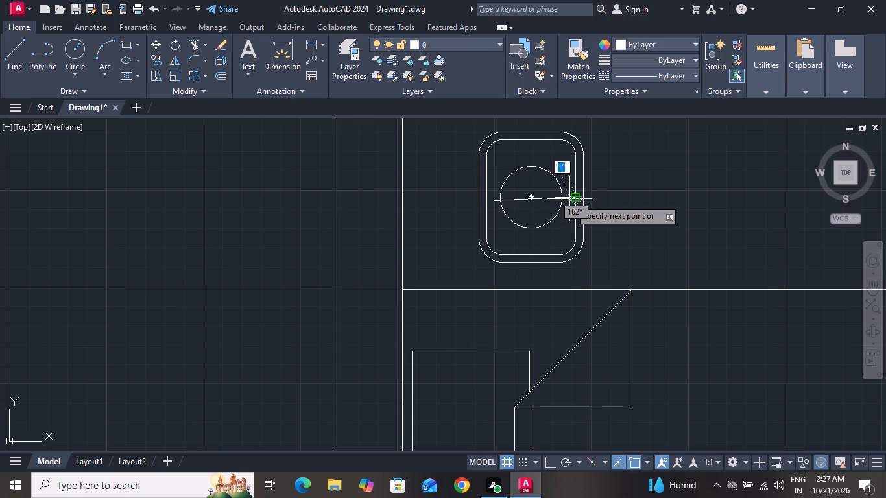
pyautogui.rightClick(569, 199)
pyautogui.click(575, 221)
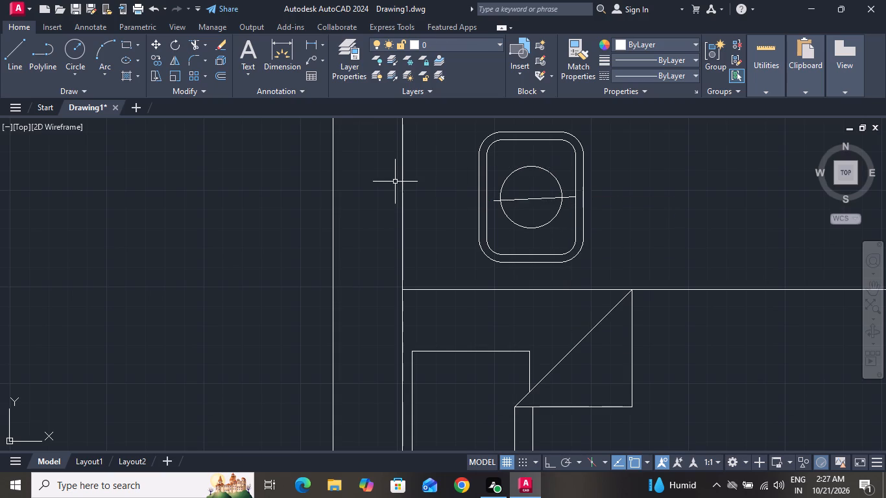
pyautogui.click(20, 61)
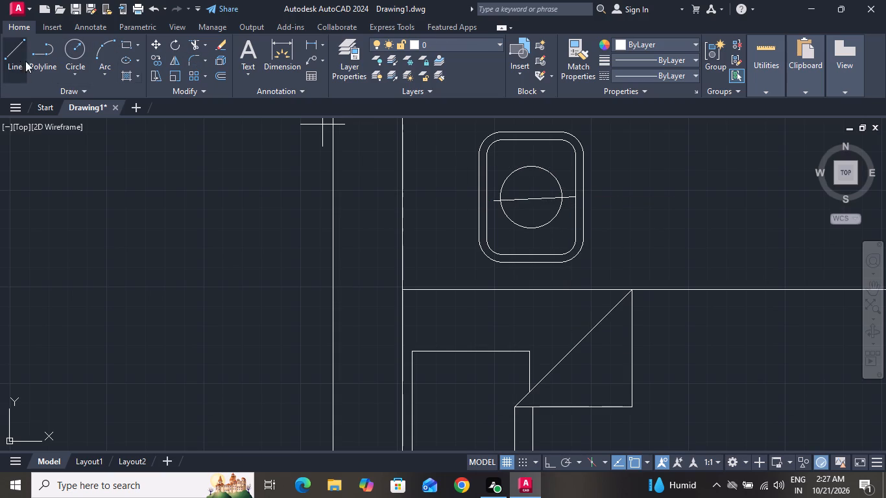
pyautogui.click(528, 158)
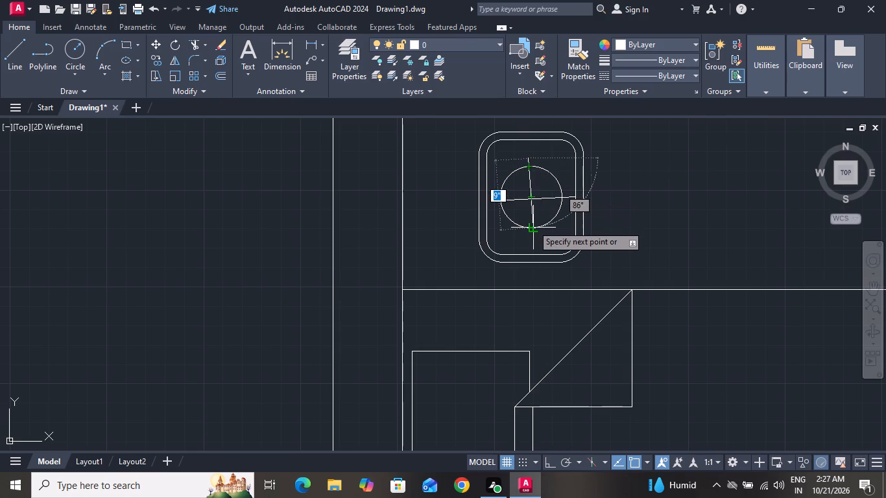
pyautogui.click(532, 242)
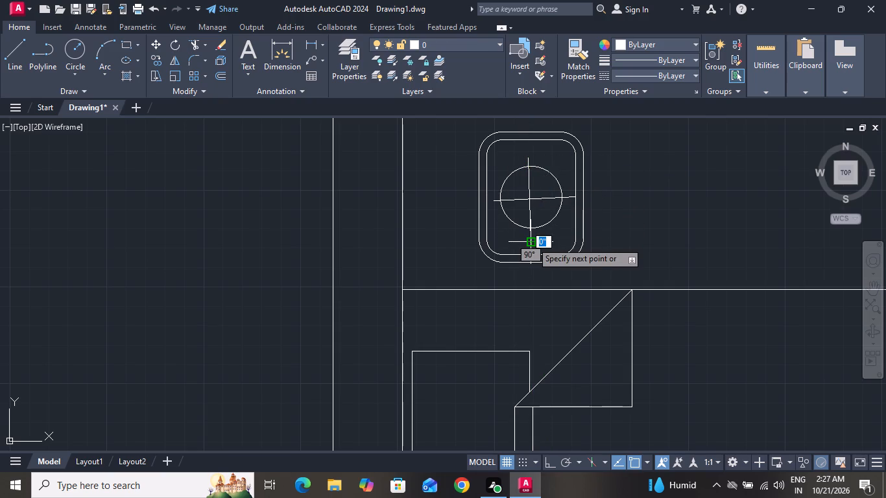
pyautogui.rightClick(532, 242)
pyautogui.click(559, 254)
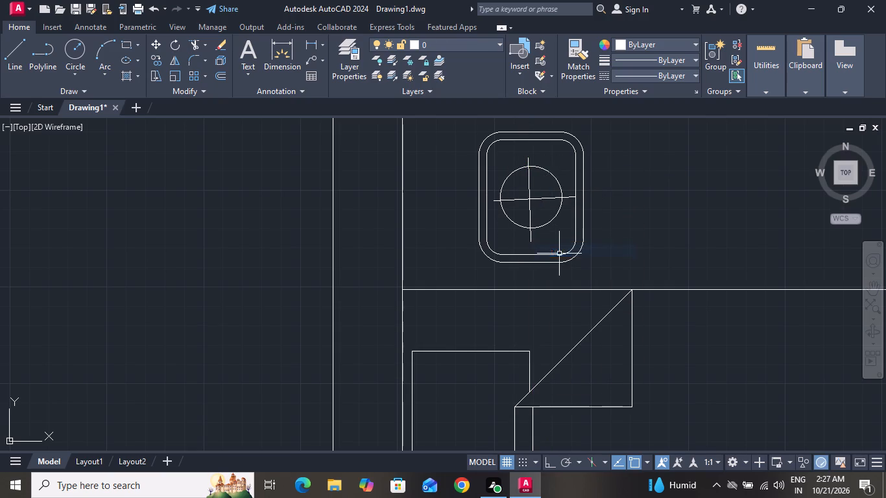
# Copy the complete bedside table with its lamp to the matching spot just below the bed's pillow end.
pyautogui.click(614, 126)
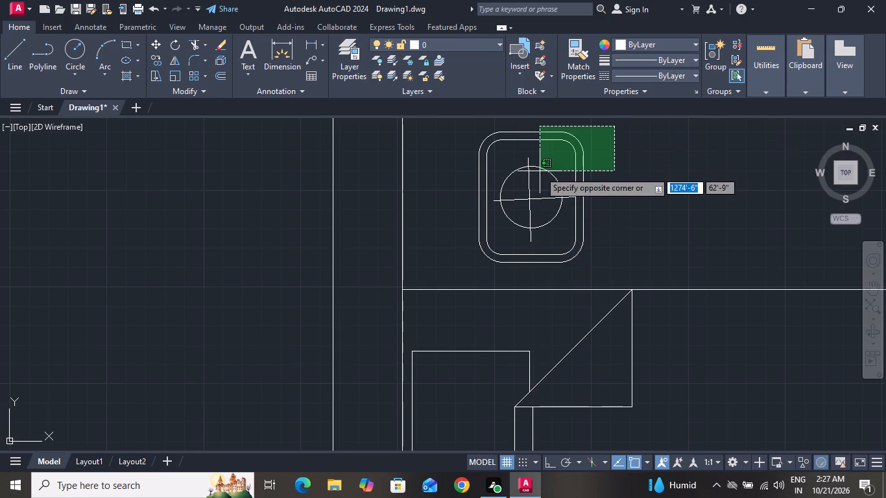
pyautogui.click(448, 267)
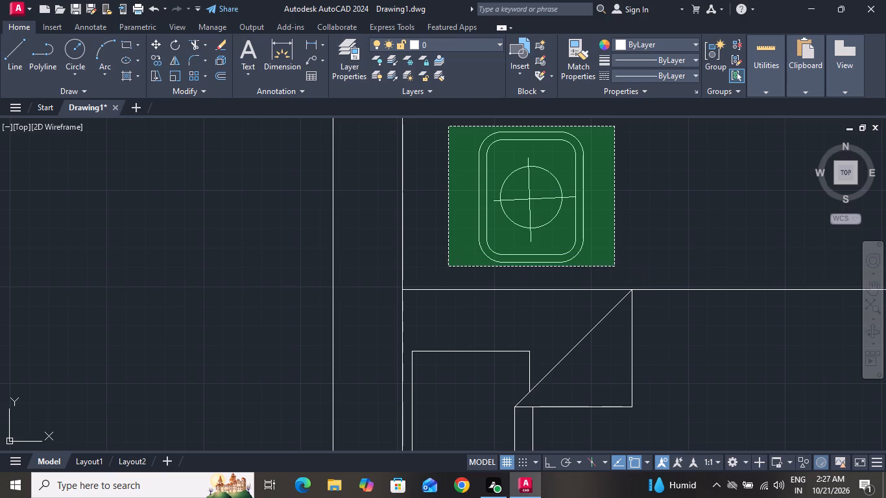
pyautogui.click(159, 58)
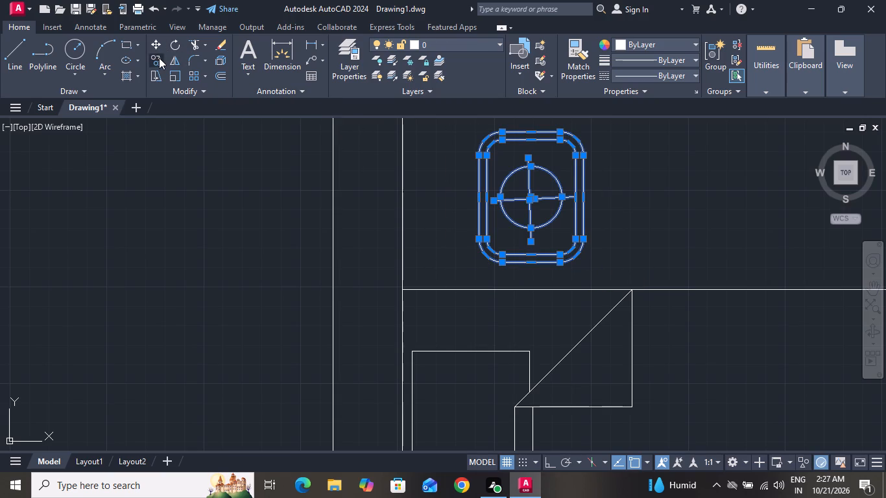
pyautogui.click(524, 200)
pyautogui.keyDown('ctrl'); pyautogui.scroll(-5, 524, 200); pyautogui.keyUp('ctrl')
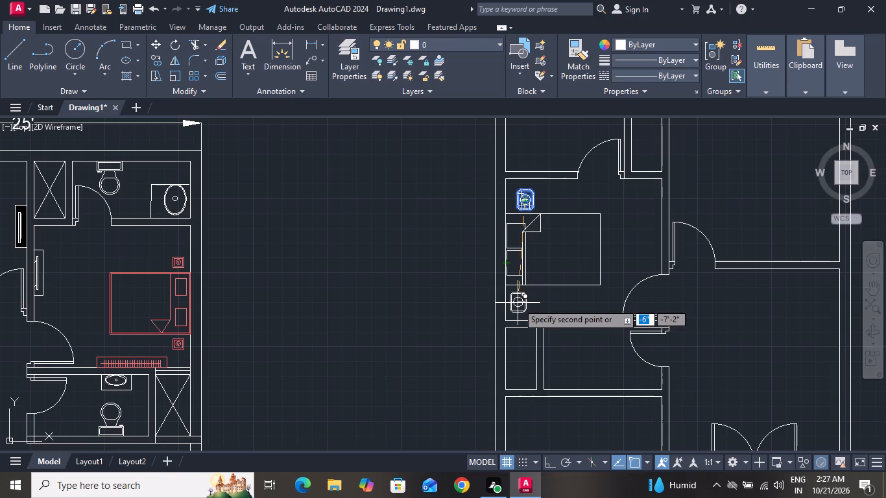
pyautogui.keyDown('ctrl'); pyautogui.scroll(7, 518, 303); pyautogui.keyUp('ctrl')
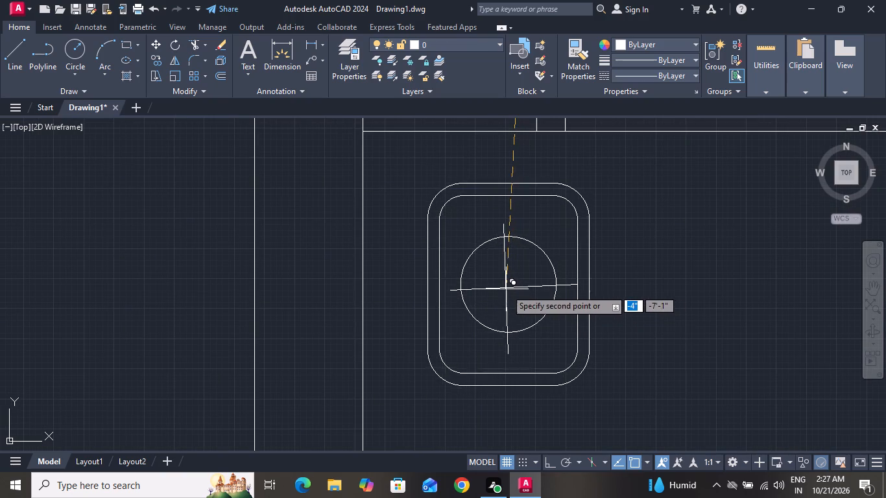
pyautogui.click(505, 281)
pyautogui.rightClick(505, 281)
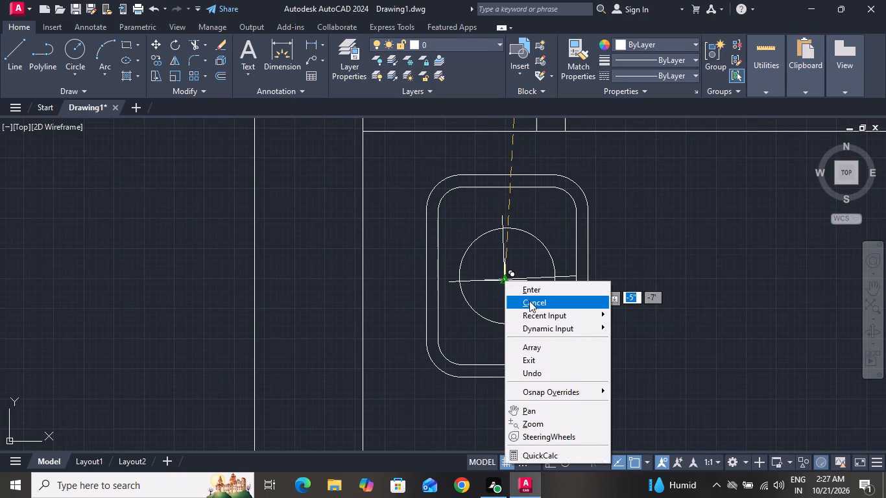
pyautogui.click(529, 301)
# Move the bedside table above the bed, with its lamp, a little closer to the bedroom's left wall.
pyautogui.keyDown('ctrl'); pyautogui.scroll(-8, 529, 301); pyautogui.keyUp('ctrl')
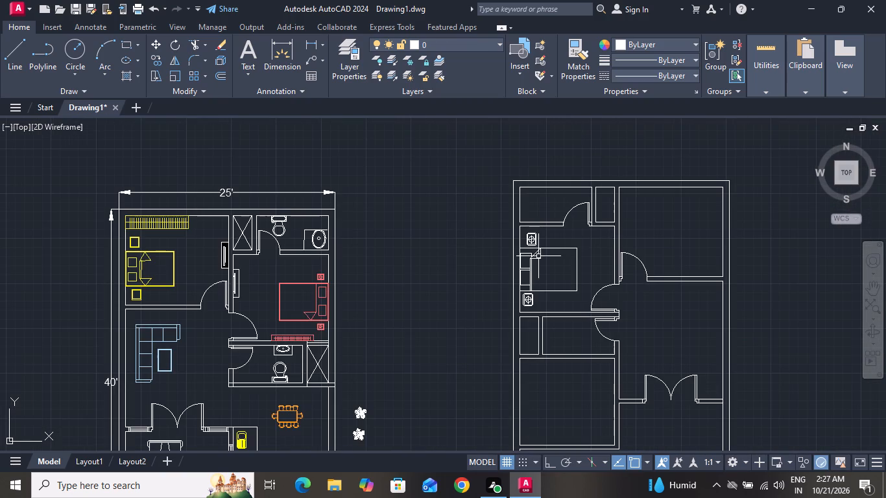
pyautogui.keyDown('ctrl'); pyautogui.scroll(5, 536, 224); pyautogui.keyUp('ctrl')
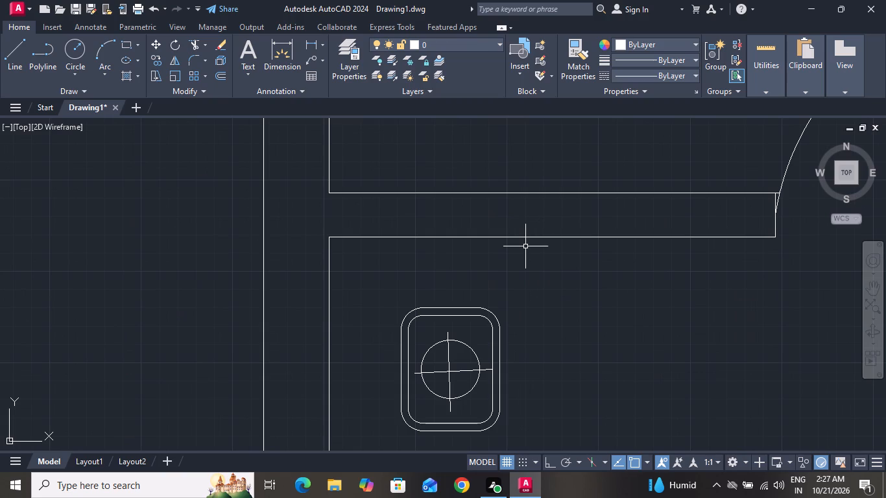
pyautogui.click(523, 295)
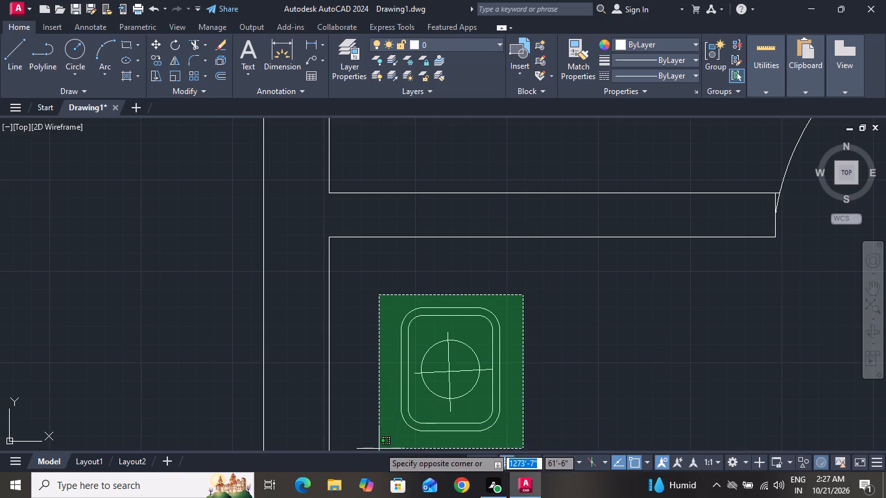
pyautogui.click(379, 449)
pyautogui.keyDown('ctrl'); pyautogui.scroll(-3, 372, 403); pyautogui.keyUp('ctrl')
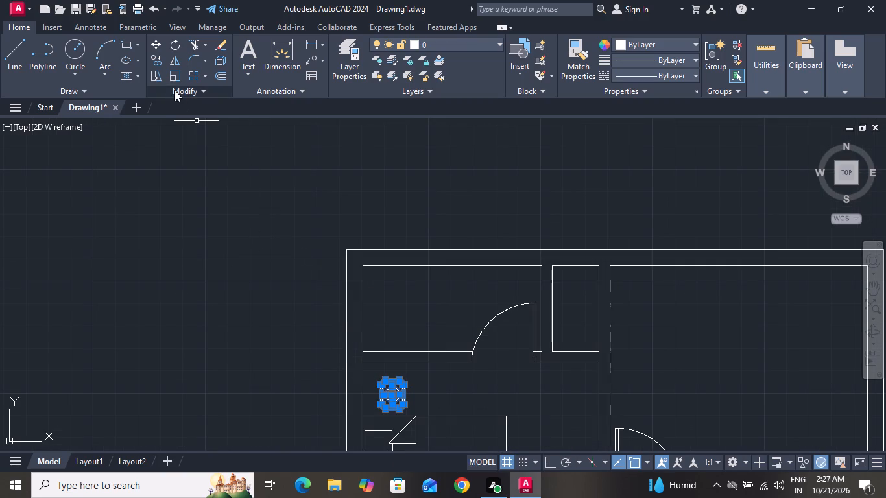
pyautogui.click(157, 41)
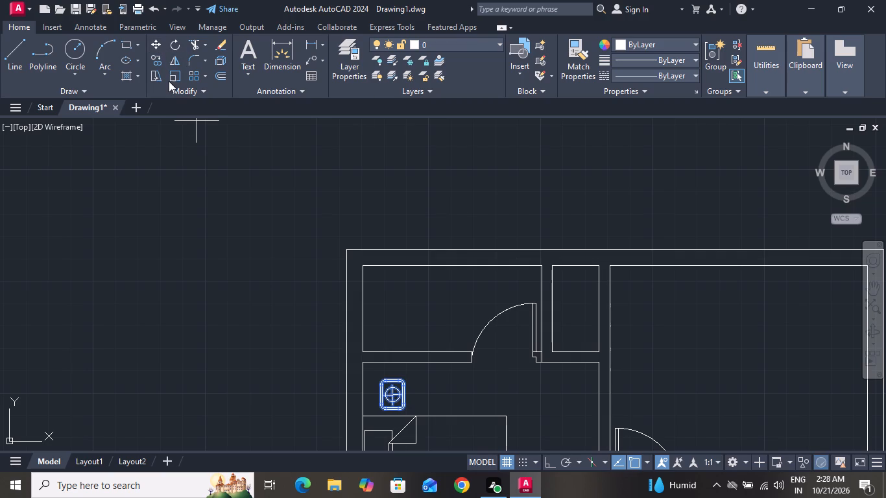
pyautogui.keyDown('ctrl'); pyautogui.scroll(1, 396, 399); pyautogui.keyUp('ctrl')
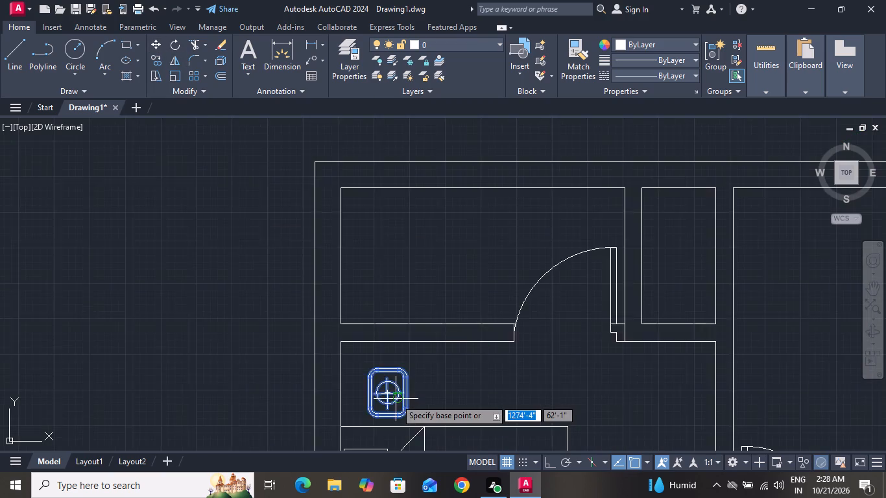
pyautogui.keyDown('ctrl'); pyautogui.scroll(2, 396, 399); pyautogui.keyUp('ctrl')
pyautogui.keyDown('ctrl'); pyautogui.scroll(-2, 396, 399); pyautogui.keyUp('ctrl')
pyautogui.click(383, 395)
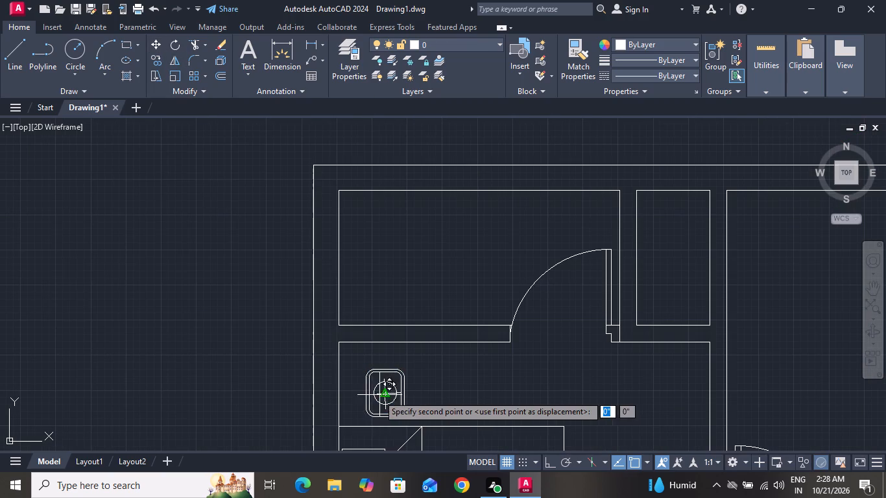
pyautogui.click(365, 399)
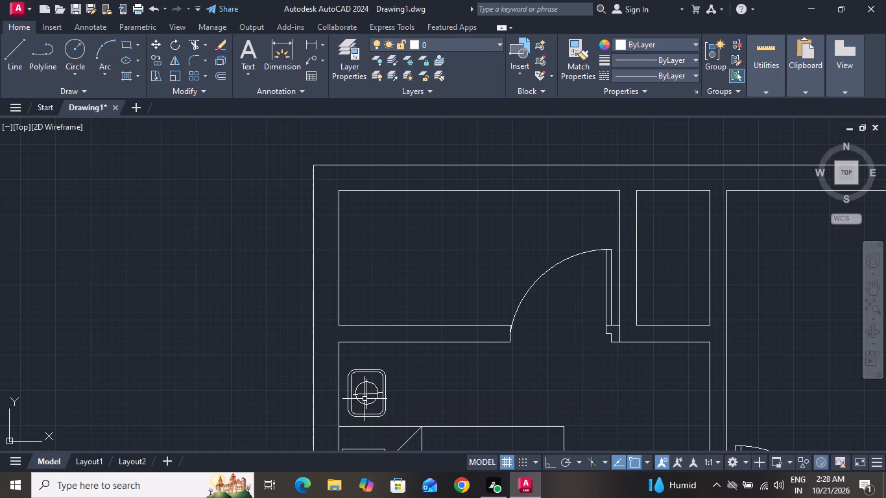
# Draw a tall, narrow rounded-corner rectangle against the bedroom's right wall, opposite the bed.
pyautogui.keyDown('ctrl'); pyautogui.scroll(-5, 420, 387); pyautogui.keyUp('ctrl')
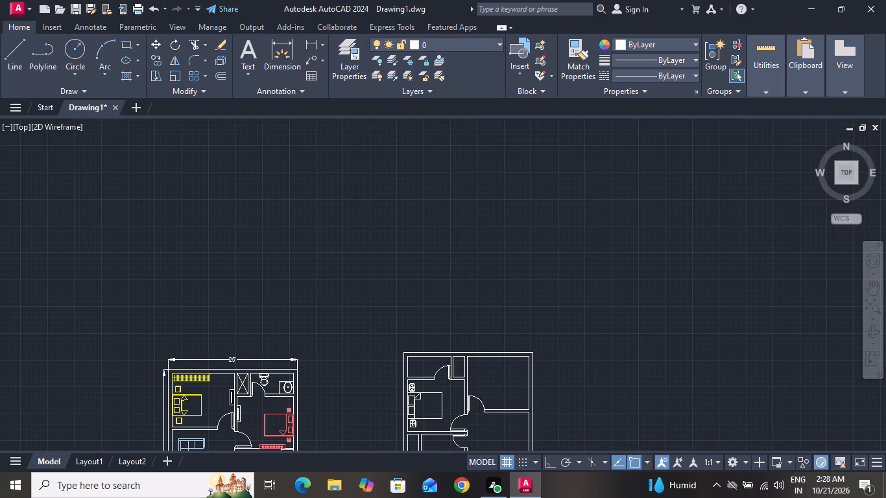
pyautogui.keyDown('ctrl'); pyautogui.scroll(4, 419, 416); pyautogui.keyUp('ctrl')
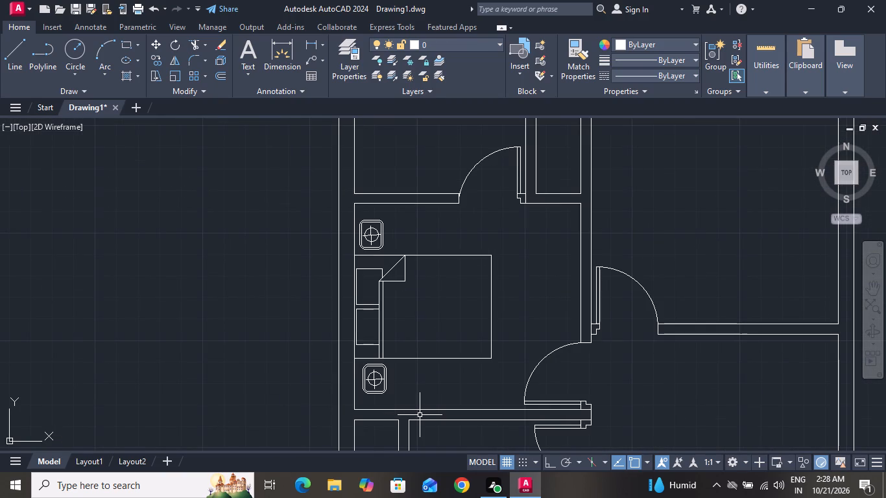
pyautogui.click(127, 47)
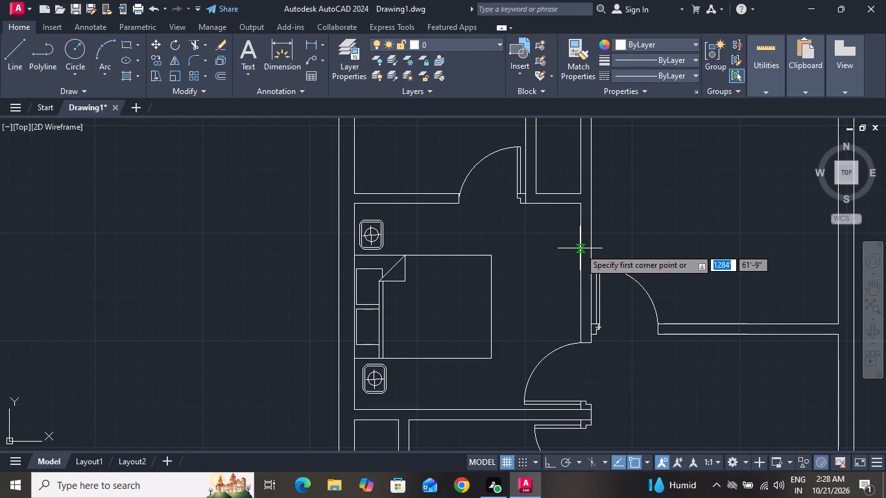
pyautogui.moveTo(580, 248); pyautogui.dragTo(557, 309)
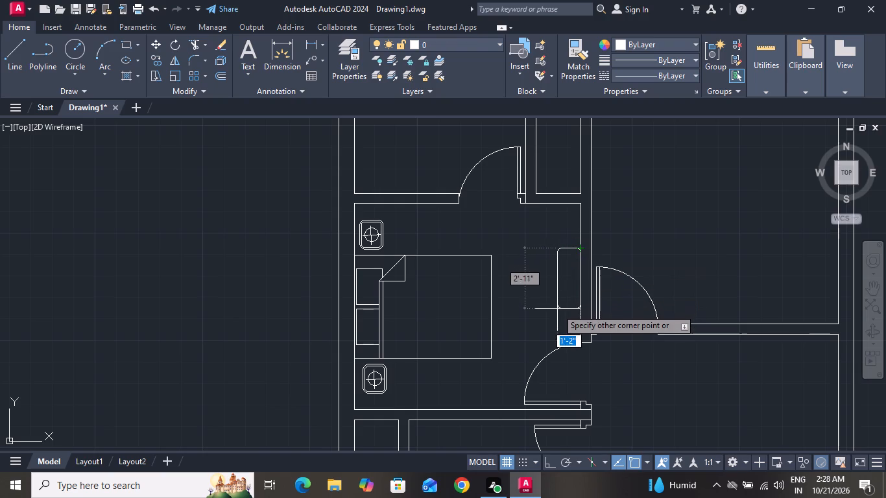
pyautogui.moveTo(557, 309); pyautogui.dragTo(560, 320)
pyautogui.click(560, 320)
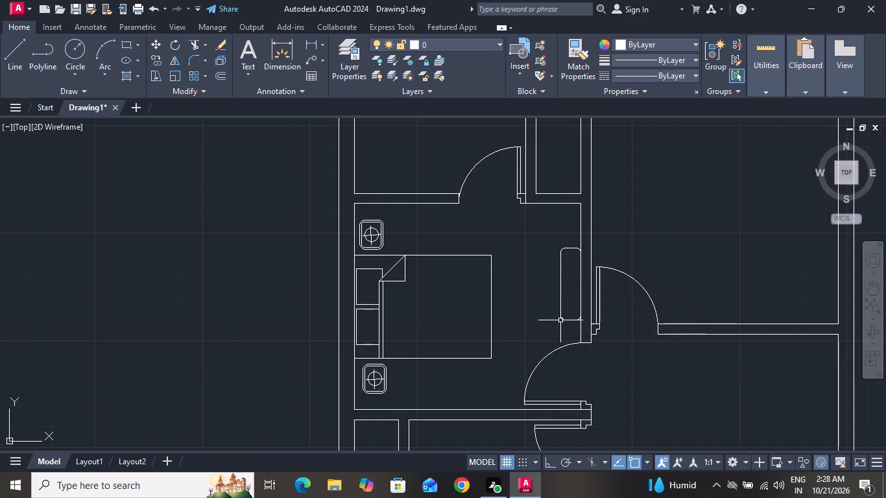
# Draw a thin upright rectangle, about 2" by 2'-5", inside the rounded wall unit opposite the bed.
pyautogui.click(120, 45)
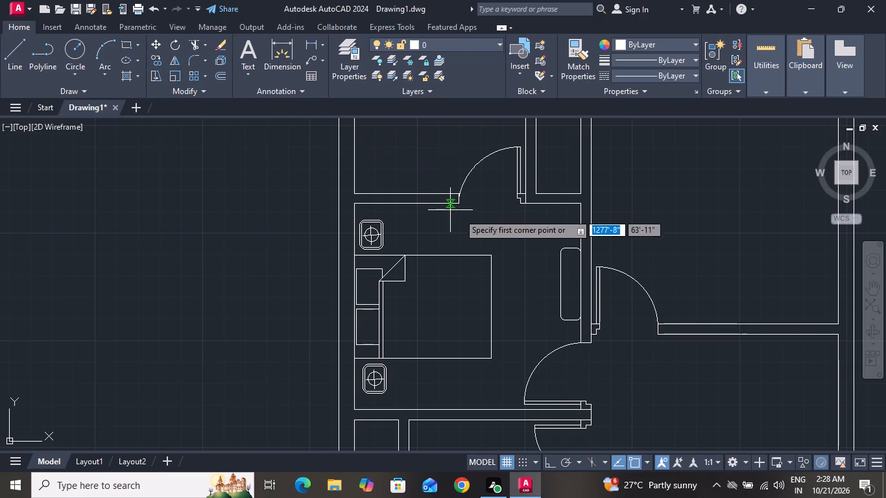
pyautogui.keyDown('ctrl'); pyautogui.scroll(1, 581, 266); pyautogui.keyUp('ctrl')
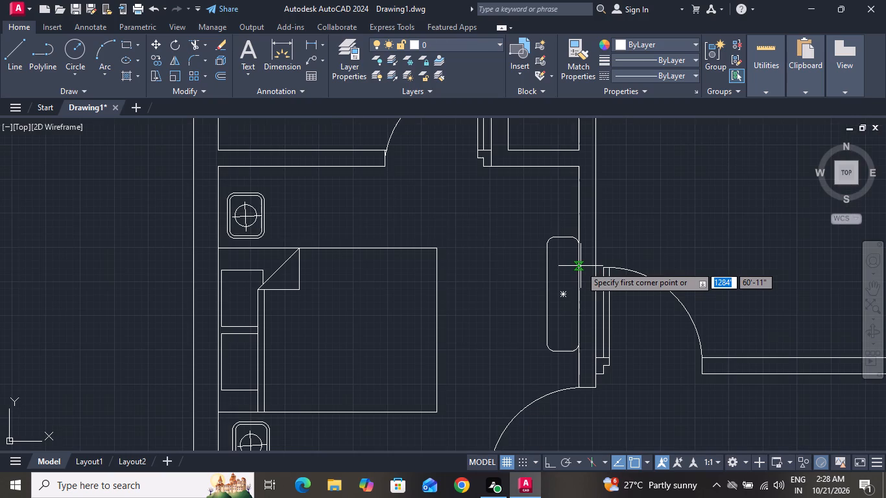
pyautogui.click(558, 260)
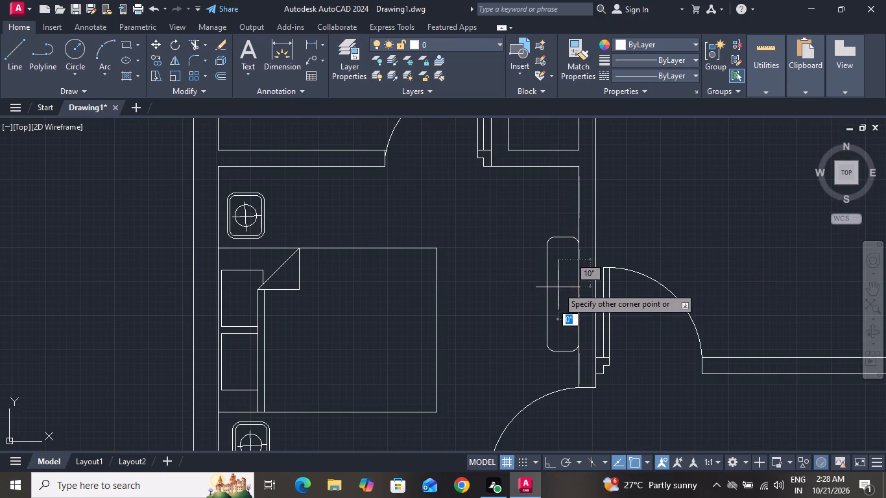
pyautogui.click(564, 338)
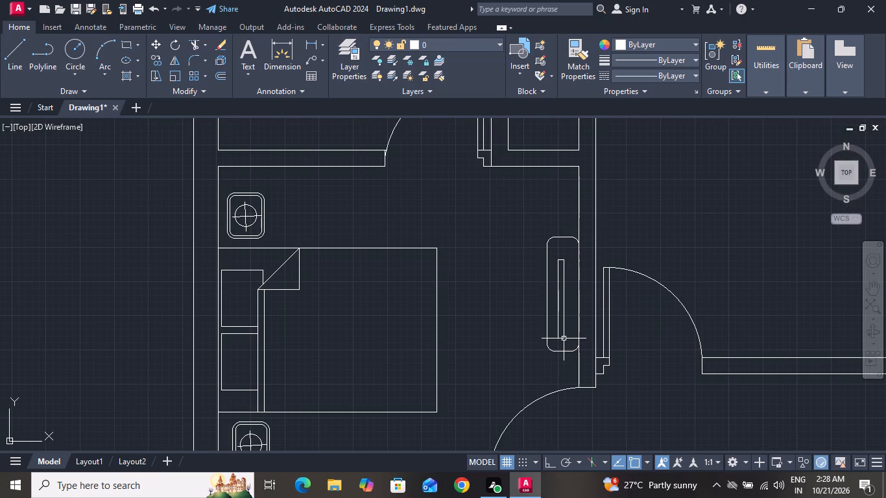
# Draw a shallow three-segment outline with slanted ends against the thin rectangle's wall-facing side, its straight part about 2' long.
pyautogui.click(5, 40)
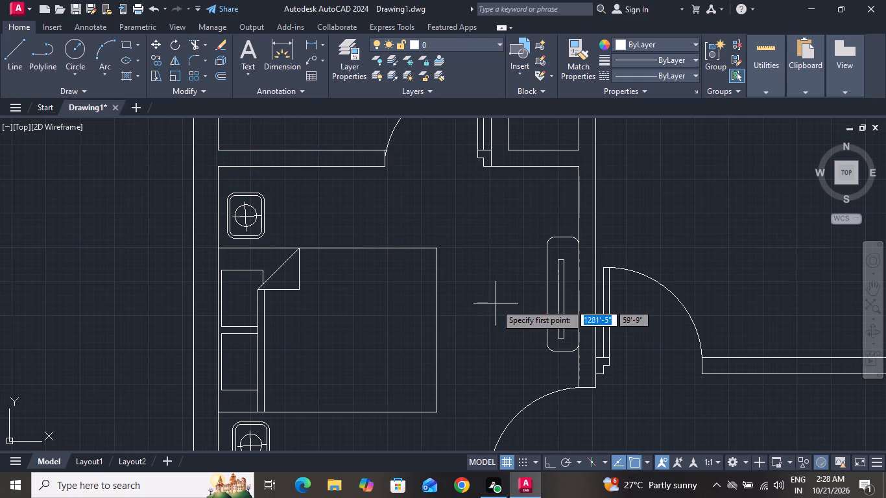
pyautogui.keyDown('ctrl'); pyautogui.scroll(2, 554, 284); pyautogui.keyUp('ctrl')
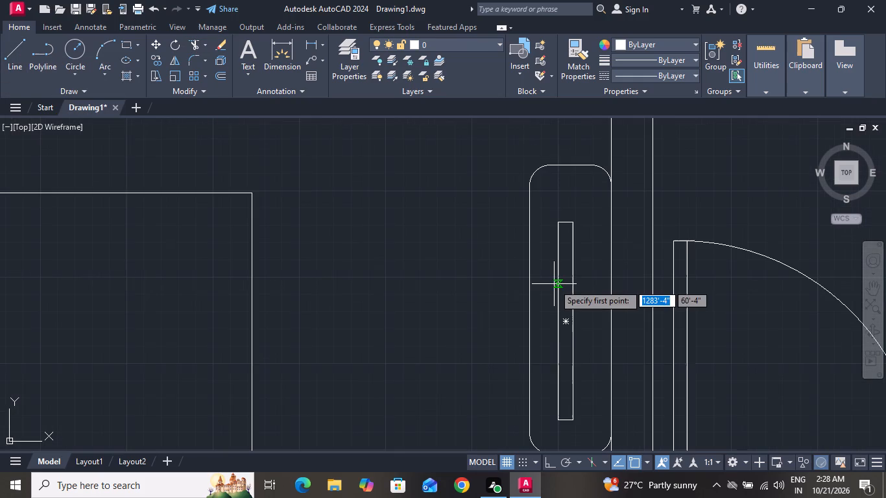
pyautogui.click(573, 249)
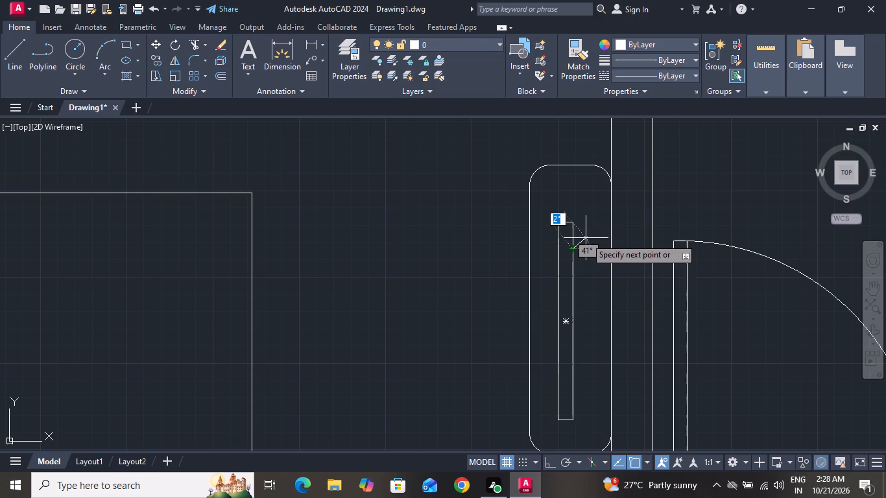
pyautogui.click(586, 238)
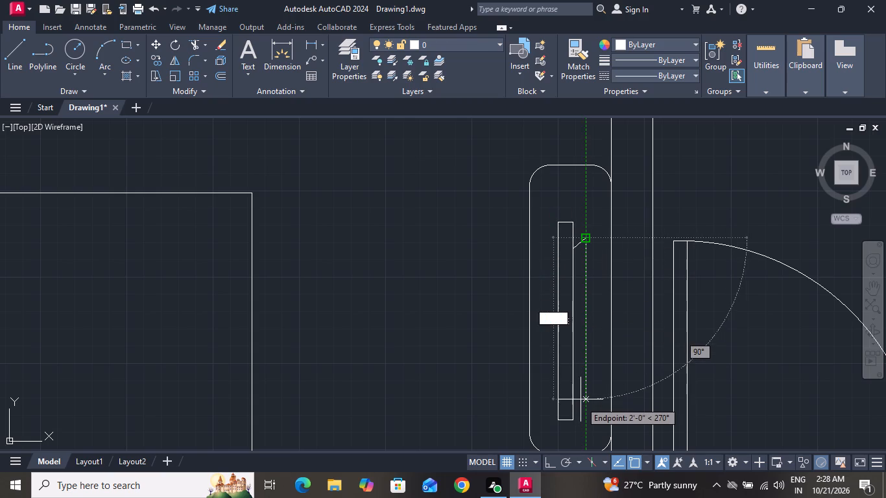
pyautogui.click(582, 397)
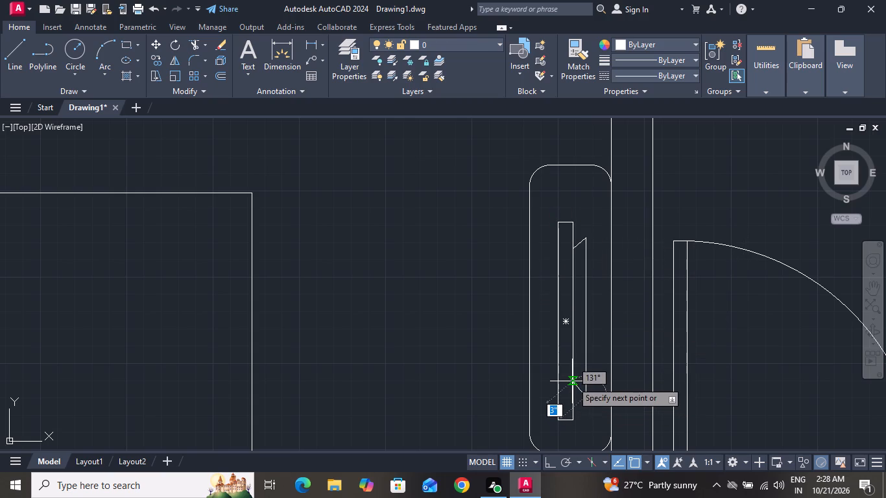
pyautogui.click(572, 381)
pyautogui.rightClick(572, 381)
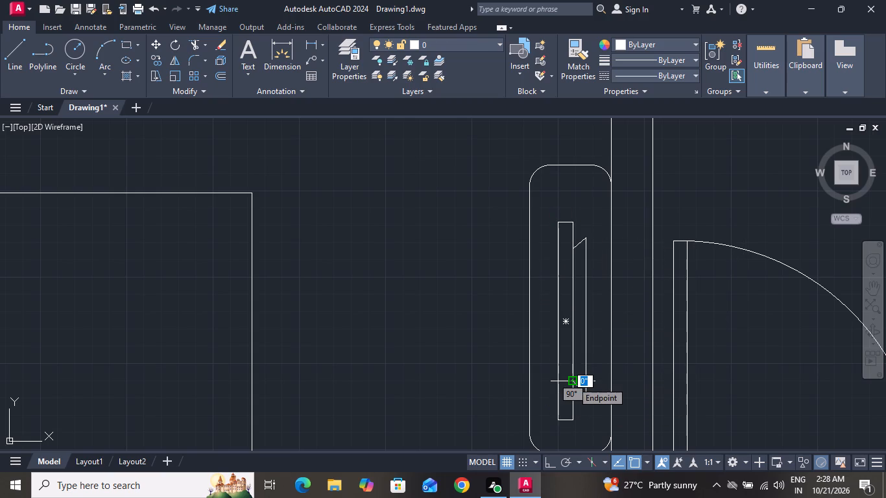
pyautogui.click(632, 249)
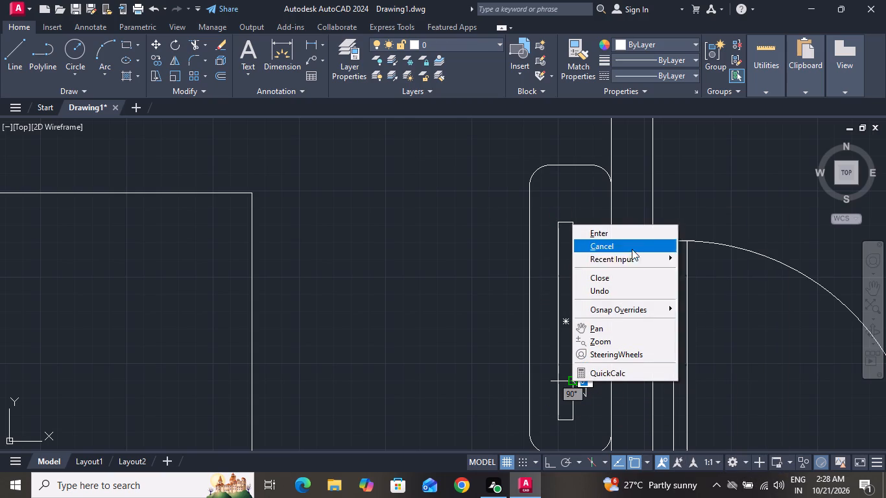
# Draw a horizontal rounded-corner rectangle about 4'-11" long against the bedroom's lower wall, between the bedside table and the door.
pyautogui.keyDown('ctrl'); pyautogui.scroll(-6, 632, 249); pyautogui.keyUp('ctrl')
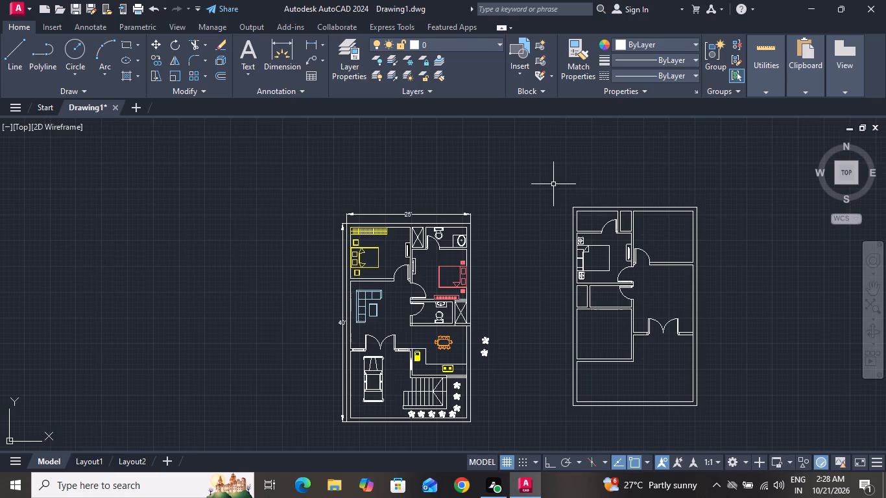
pyautogui.click(125, 43)
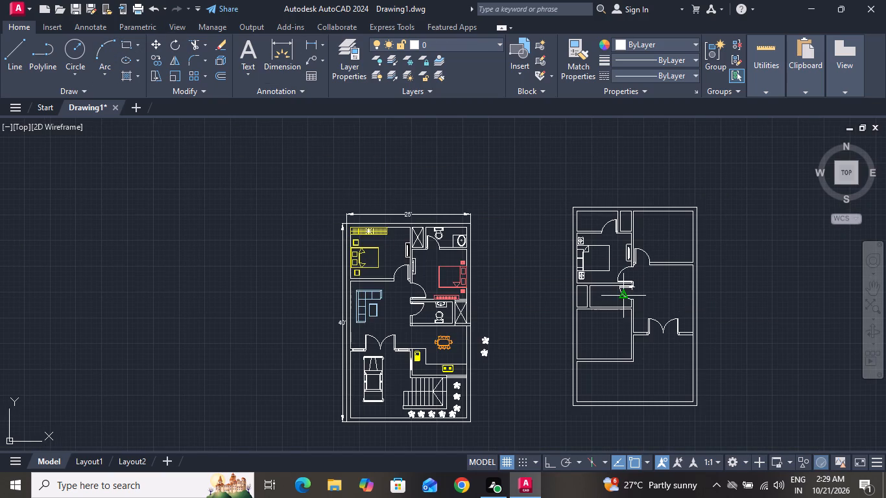
pyautogui.keyDown('ctrl'); pyautogui.scroll(3, 623, 294); pyautogui.keyUp('ctrl')
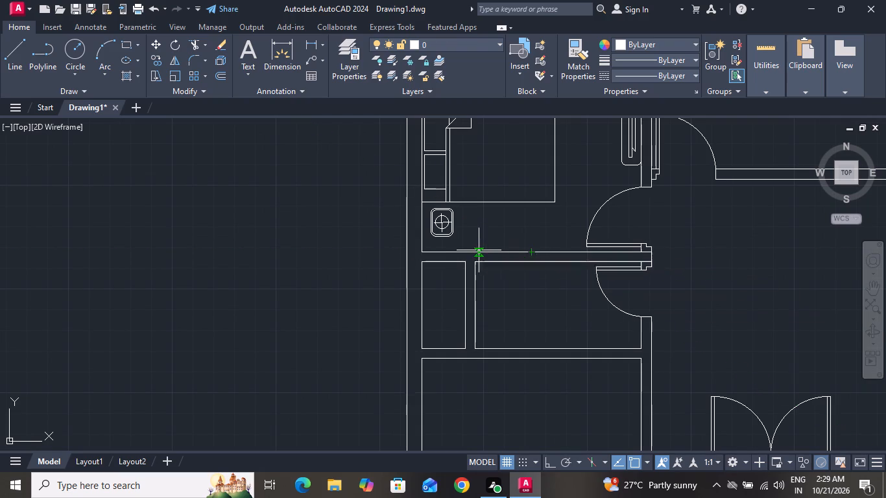
pyautogui.click(473, 251)
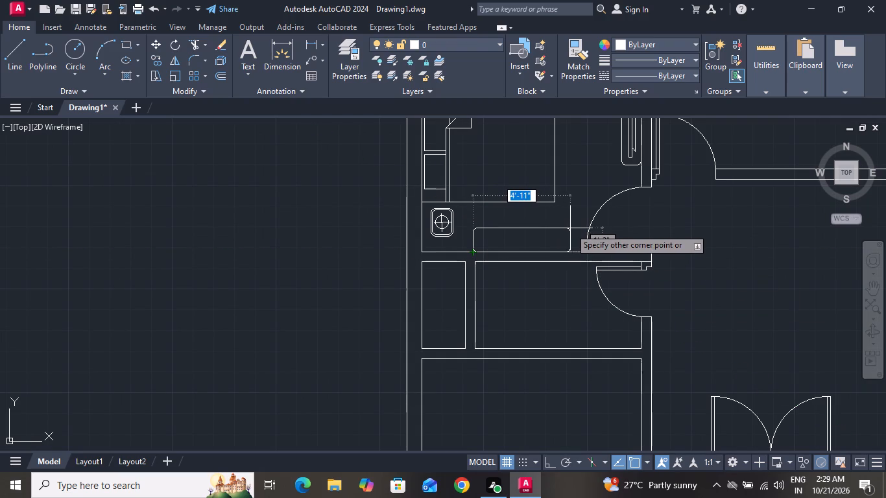
pyautogui.click(570, 228)
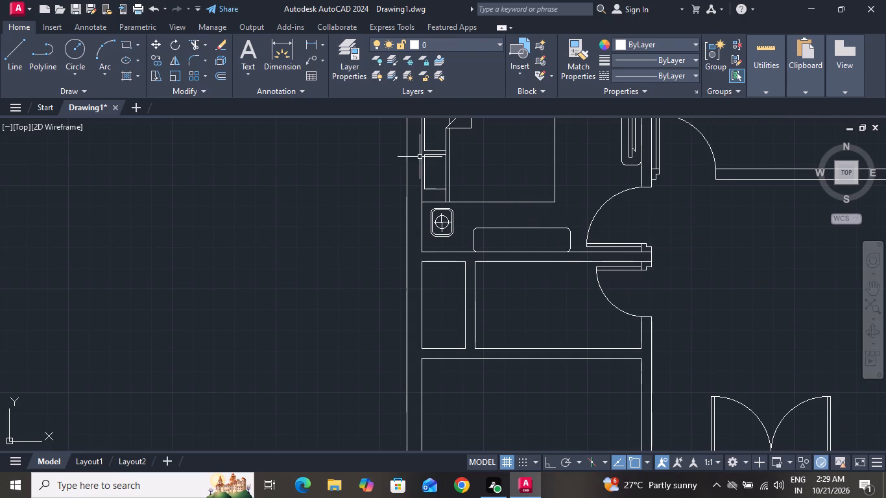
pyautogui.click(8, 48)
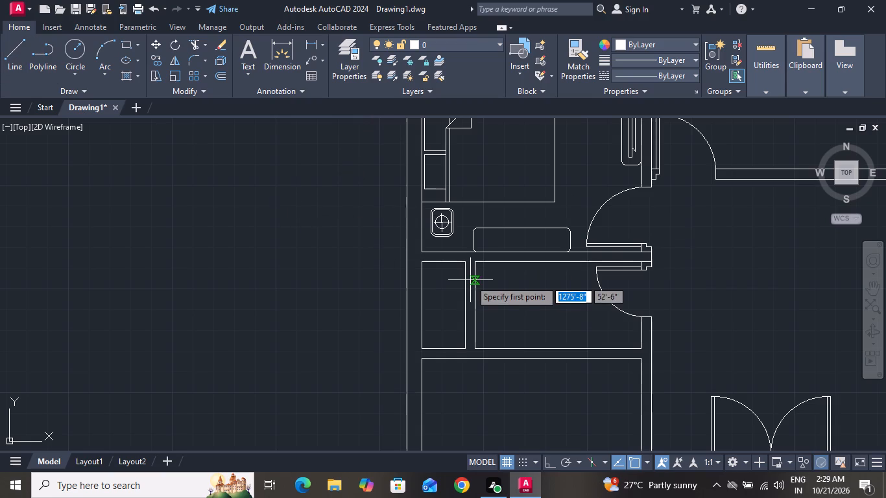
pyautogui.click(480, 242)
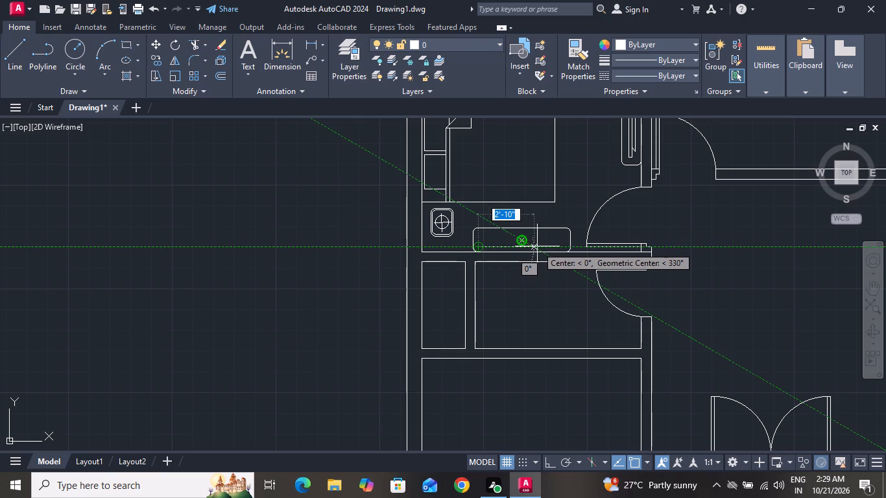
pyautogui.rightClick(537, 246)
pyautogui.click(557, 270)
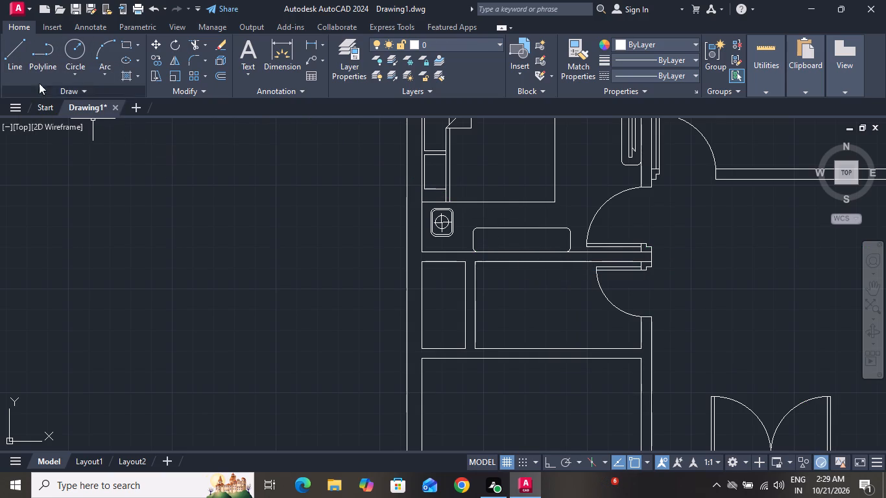
# Draw a horizontal line about 4' long through the middle of the rounded rectangle on the bedroom's lower wall.
pyautogui.click(18, 54)
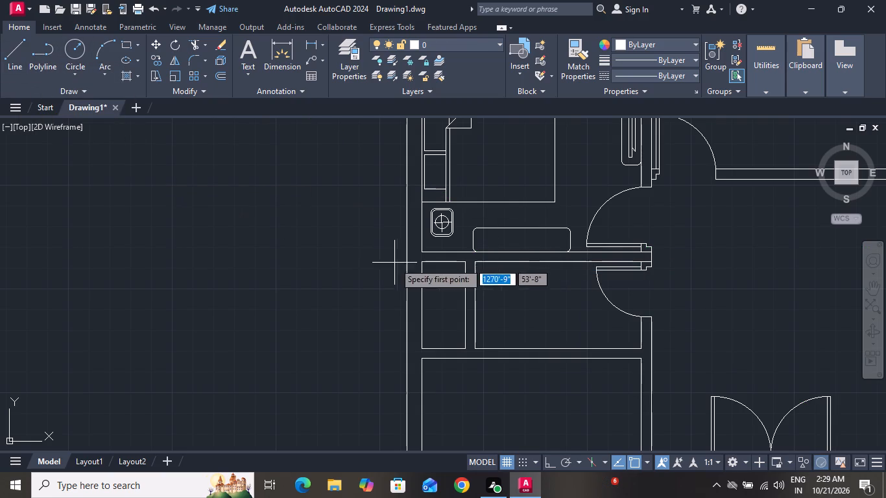
pyautogui.click(483, 241)
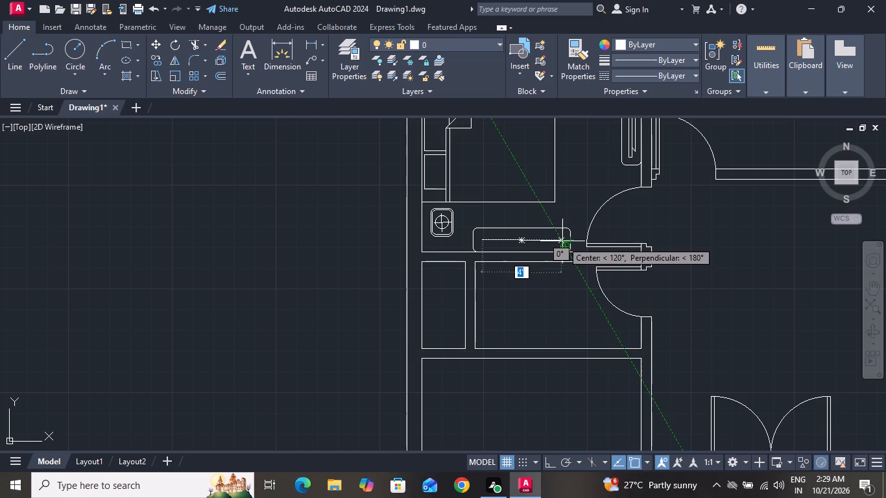
pyautogui.click(562, 241)
pyautogui.rightClick(562, 241)
pyautogui.click(582, 259)
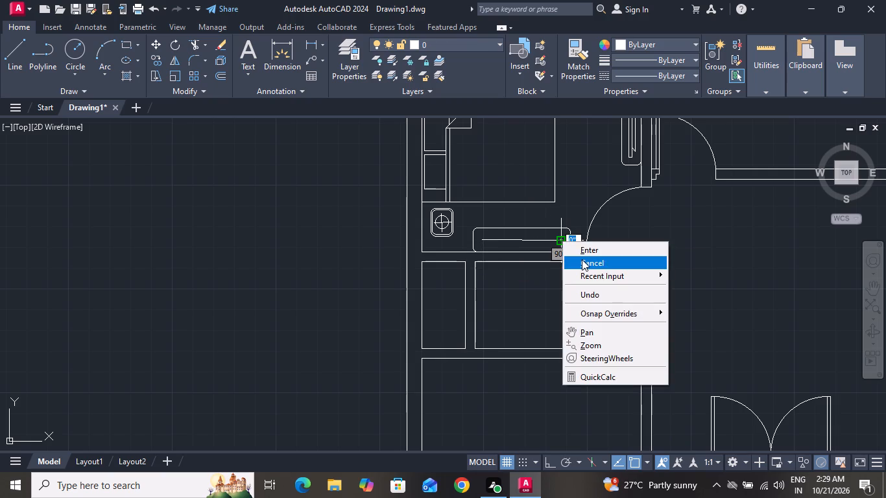
# Draw a short vertical line about 8" long crossing the horizontal centre line near its left end.
pyautogui.click(8, 47)
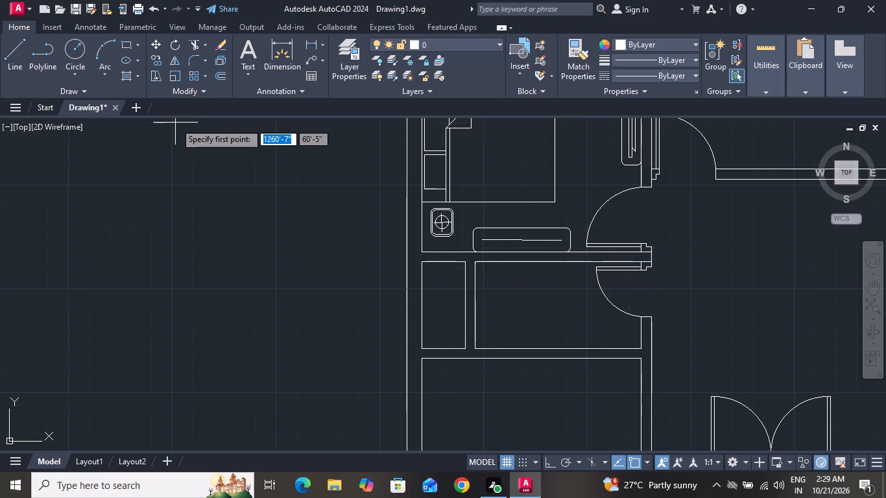
pyautogui.keyDown('ctrl'); pyautogui.scroll(2, 523, 234); pyautogui.keyUp('ctrl')
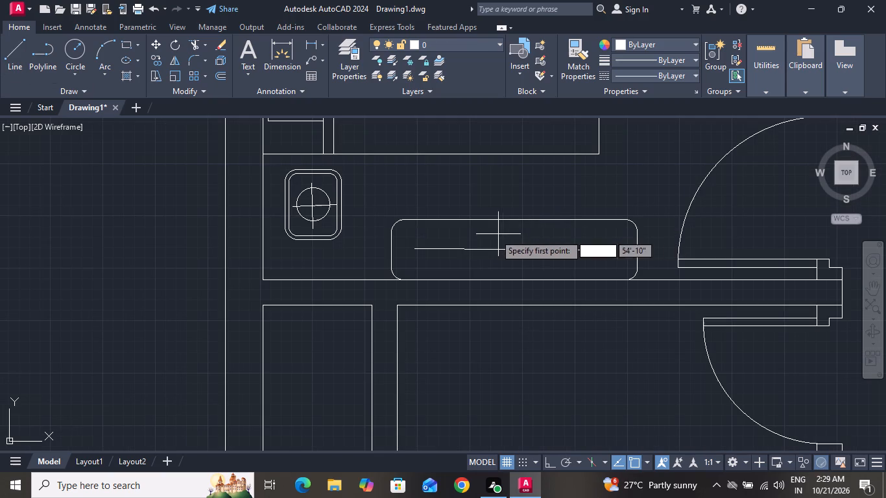
pyautogui.click(426, 231)
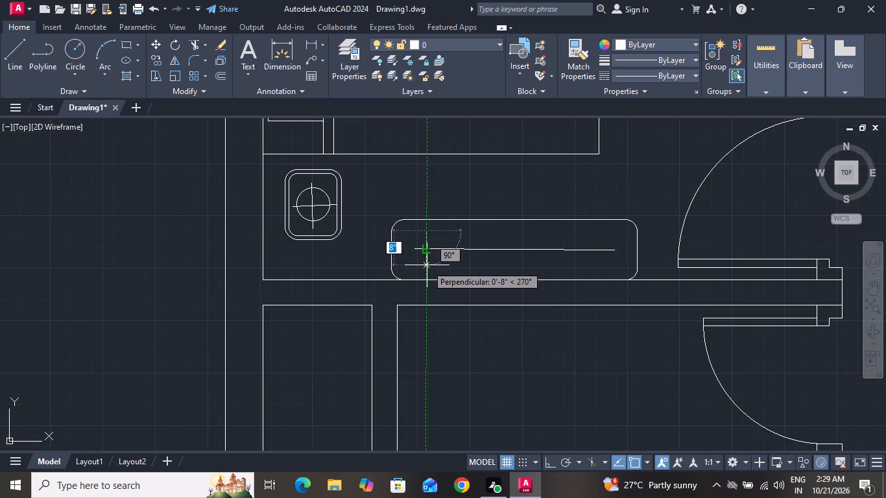
pyautogui.click(427, 265)
pyautogui.rightClick(427, 265)
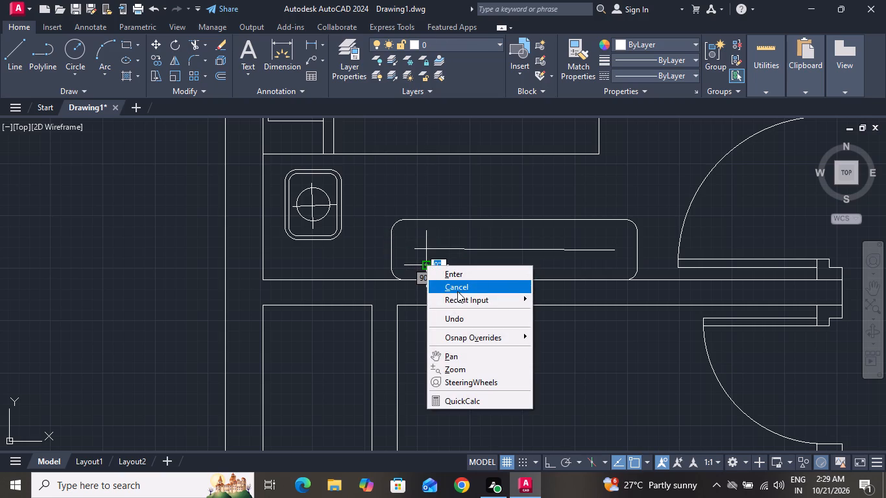
pyautogui.click(457, 291)
# Offset the short vertical line repeatedly at 3" spacing toward the door, adding fifteen hanging lines up to the horizontal line's far end.
pyautogui.write('o 3"')
pyautogui.press('Return')
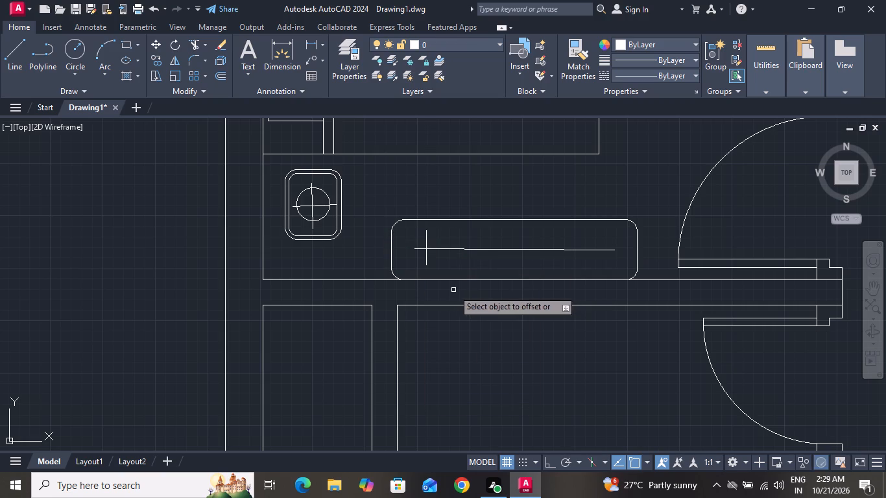
pyautogui.moveTo(427, 242); pyautogui.dragTo(461, 241)
pyautogui.moveTo(461, 241); pyautogui.dragTo(440, 236)
pyautogui.click(440, 236)
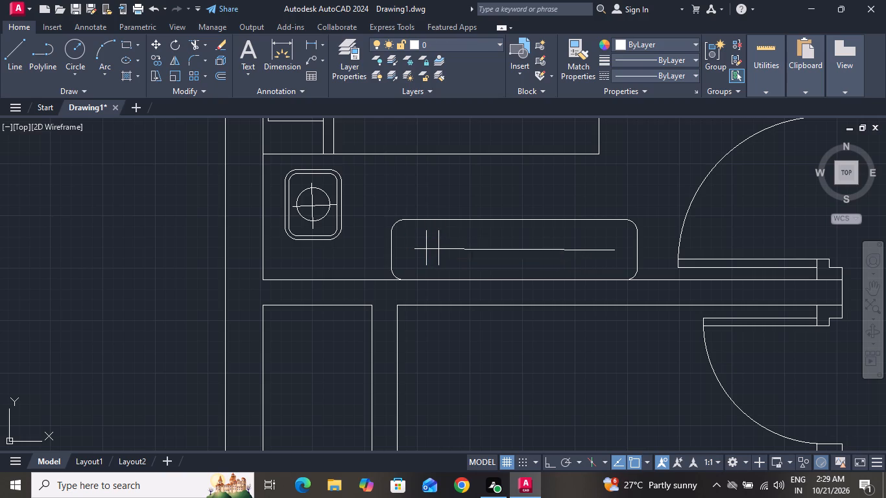
pyautogui.moveTo(473, 236); pyautogui.dragTo(454, 239)
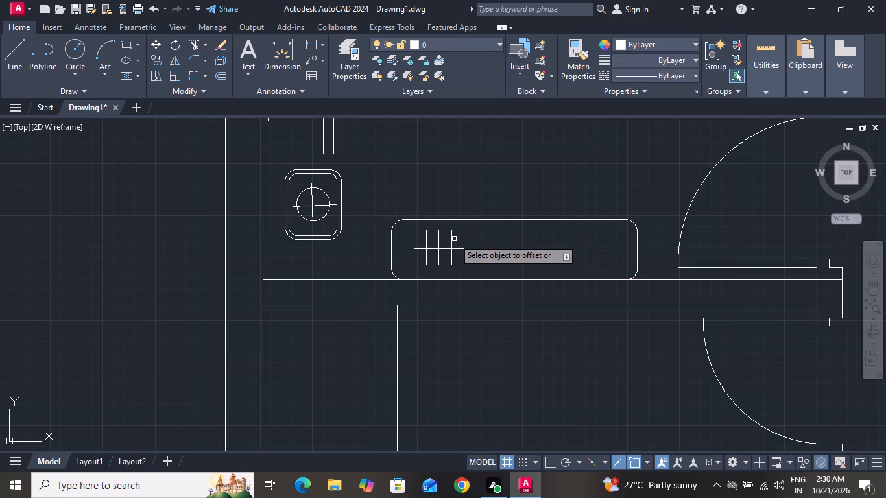
pyautogui.moveTo(454, 239); pyautogui.dragTo(453, 239)
pyautogui.moveTo(453, 239); pyautogui.dragTo(463, 239)
pyautogui.click(463, 239)
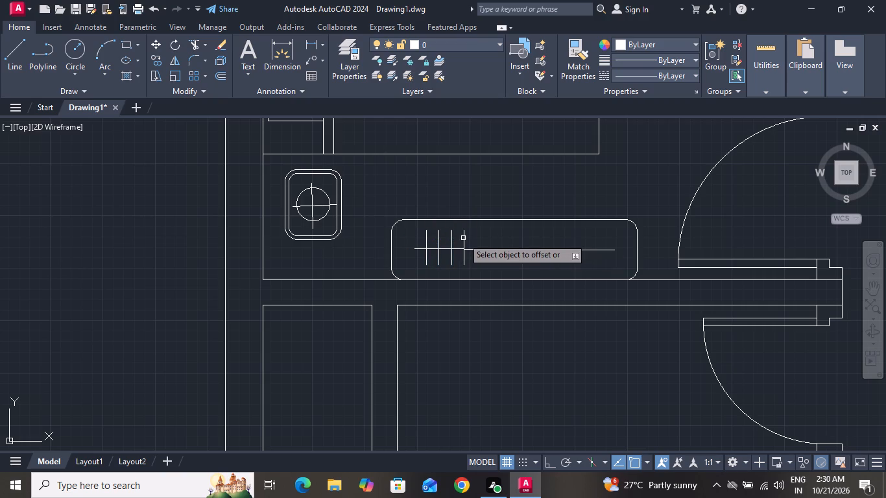
pyautogui.click(463, 238)
pyautogui.click(499, 236)
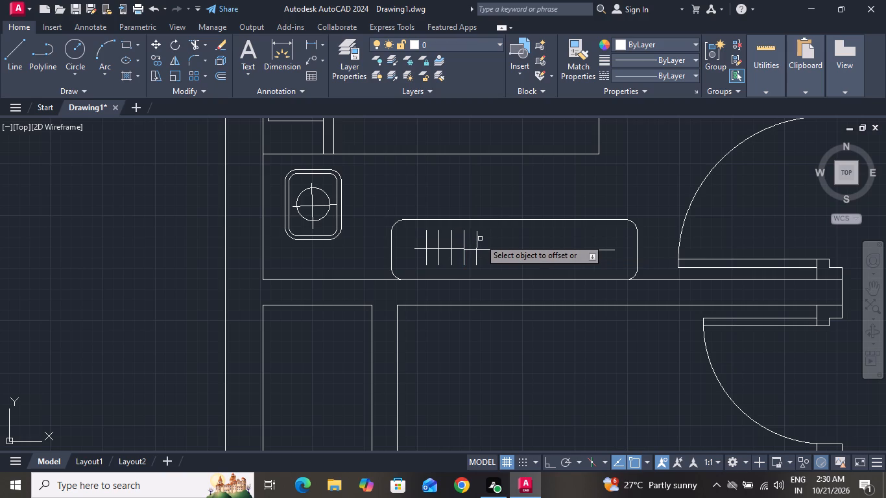
pyautogui.moveTo(478, 239); pyautogui.dragTo(495, 239)
pyautogui.moveTo(495, 239); pyautogui.dragTo(490, 239)
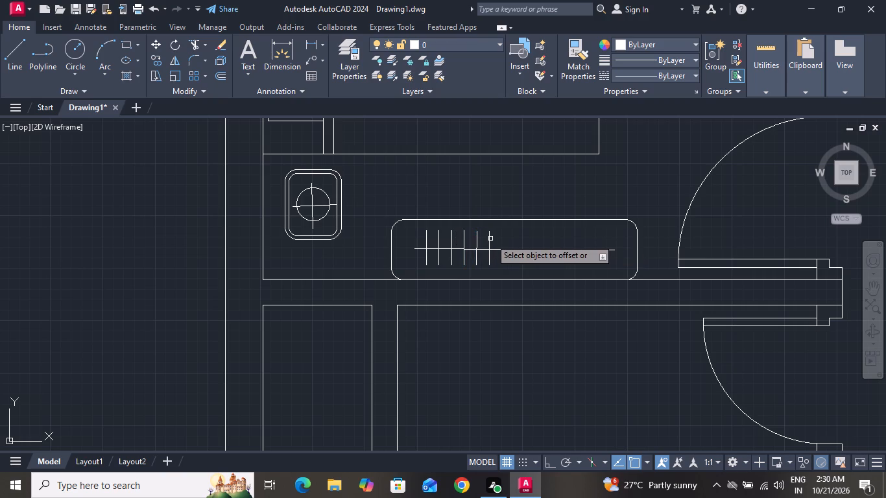
pyautogui.moveTo(490, 239); pyautogui.dragTo(489, 239)
pyautogui.click(489, 239)
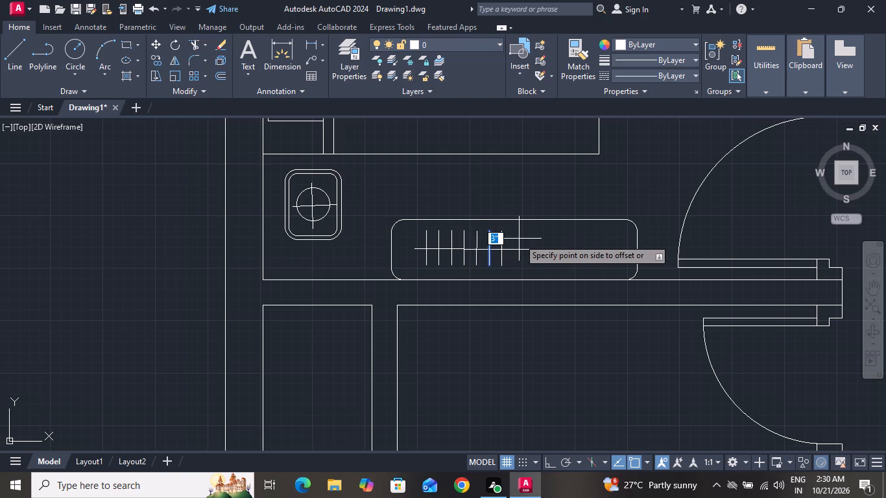
pyautogui.click(519, 239)
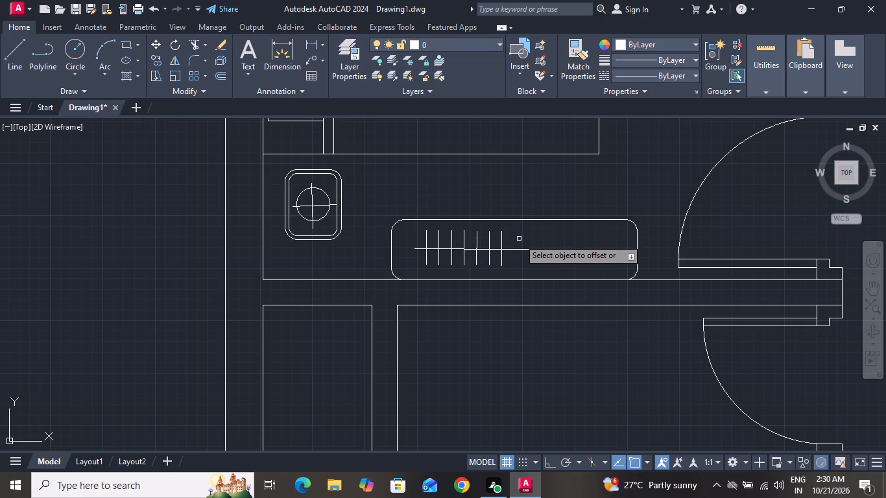
pyautogui.moveTo(501, 238); pyautogui.dragTo(523, 238)
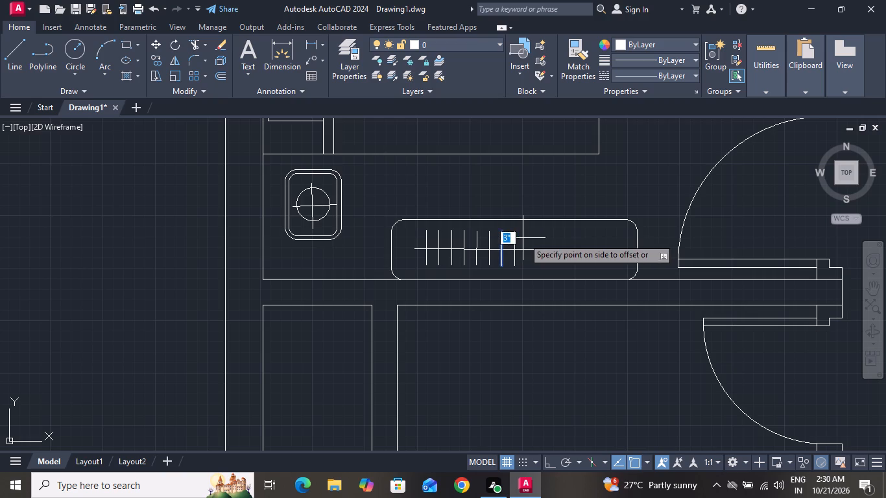
pyautogui.moveTo(523, 238); pyautogui.dragTo(516, 241)
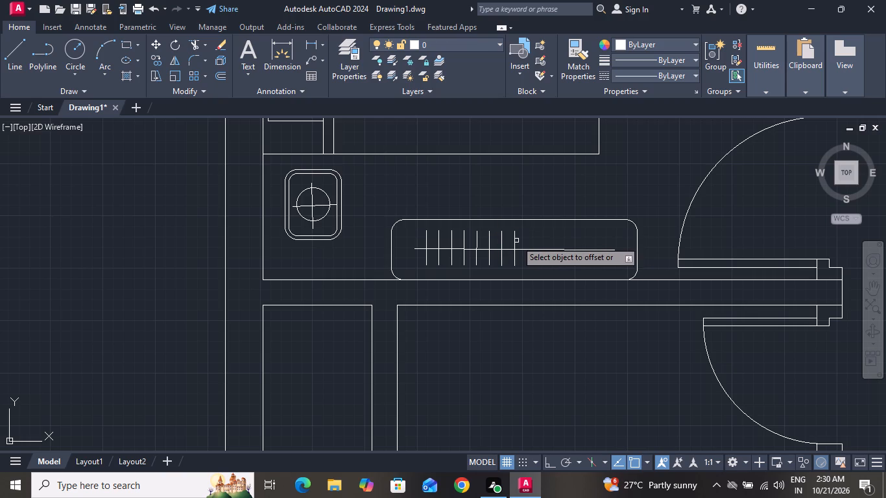
pyautogui.moveTo(516, 241); pyautogui.dragTo(516, 241)
pyautogui.moveTo(516, 241); pyautogui.dragTo(530, 240)
pyautogui.click(530, 240)
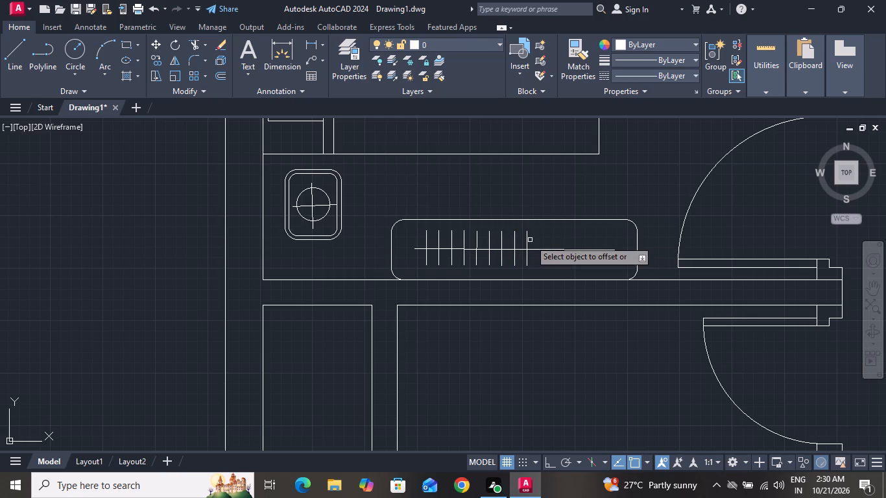
pyautogui.click(527, 240)
pyautogui.moveTo(556, 240); pyautogui.dragTo(551, 239)
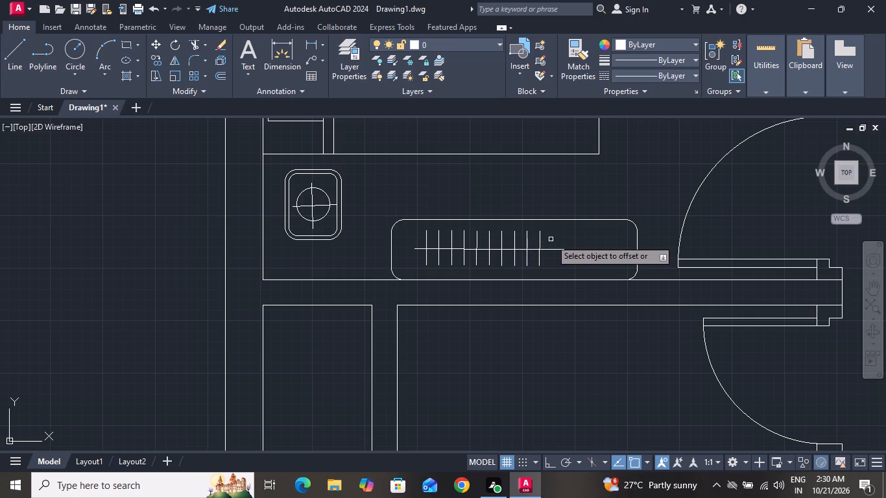
pyautogui.moveTo(551, 239); pyautogui.dragTo(539, 240)
pyautogui.moveTo(539, 240); pyautogui.dragTo(558, 239)
pyautogui.moveTo(558, 239); pyautogui.dragTo(551, 240)
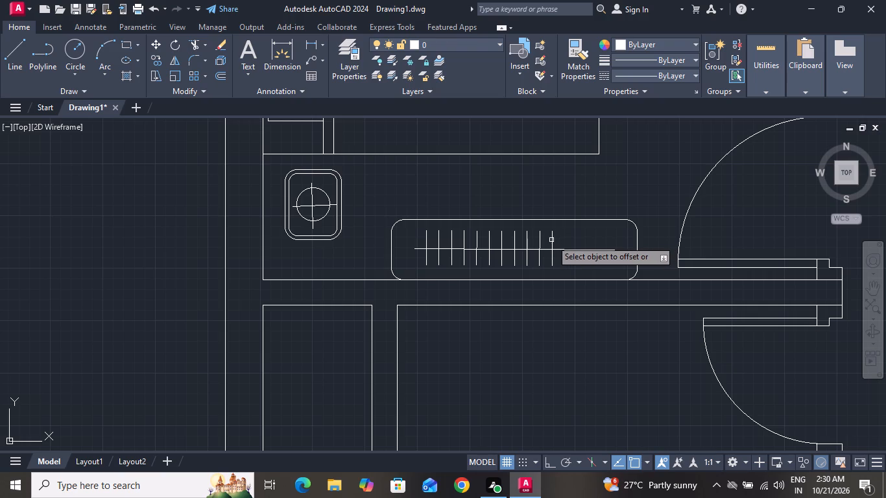
pyautogui.moveTo(551, 240); pyautogui.dragTo(552, 240)
pyautogui.moveTo(552, 240); pyautogui.dragTo(579, 237)
pyautogui.click(579, 237)
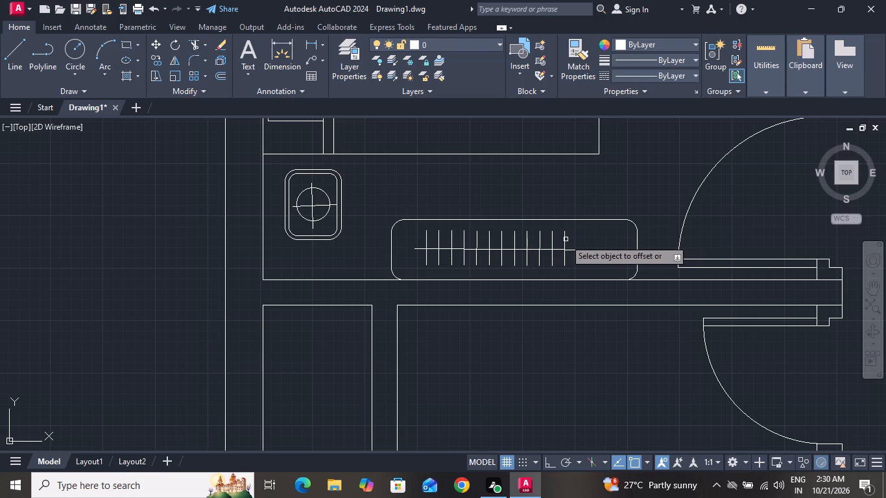
pyautogui.moveTo(565, 239); pyautogui.dragTo(581, 239)
pyautogui.click(581, 239)
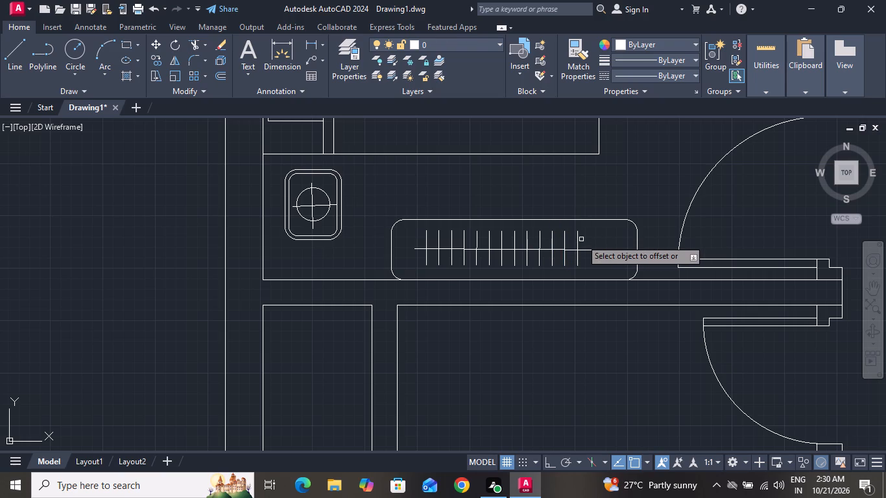
pyautogui.moveTo(578, 239); pyautogui.dragTo(589, 239)
pyautogui.click(589, 239)
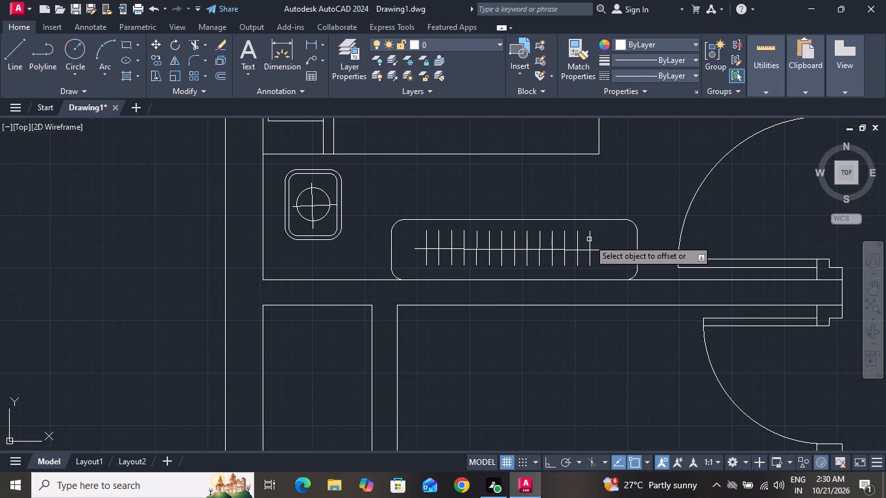
pyautogui.click(589, 239)
pyautogui.click(617, 239)
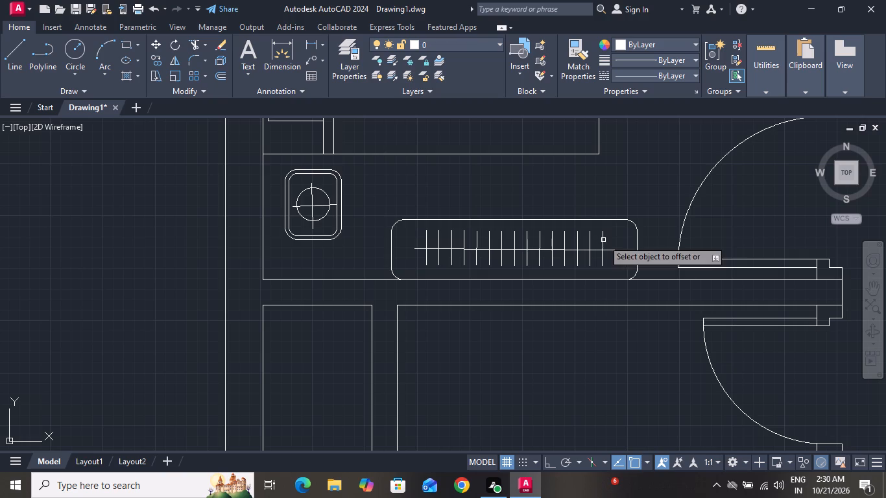
pyautogui.click(603, 240)
pyautogui.click(605, 240)
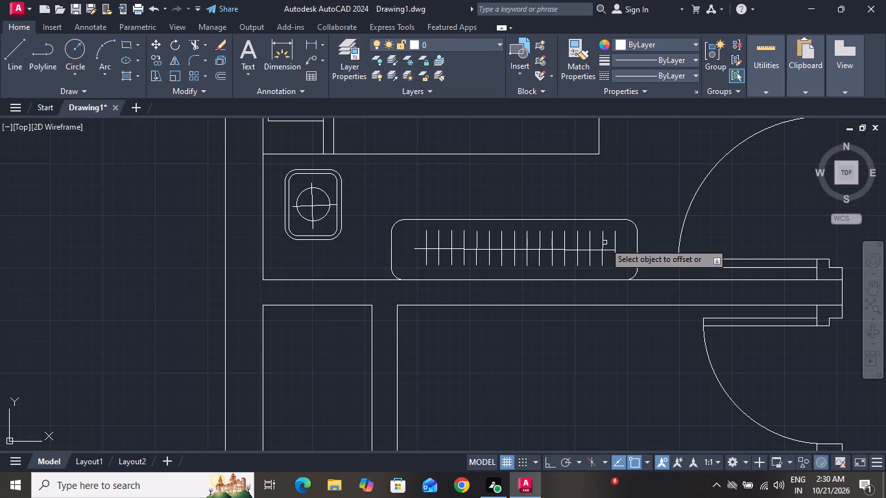
pyautogui.rightClick(605, 243)
pyautogui.click(616, 260)
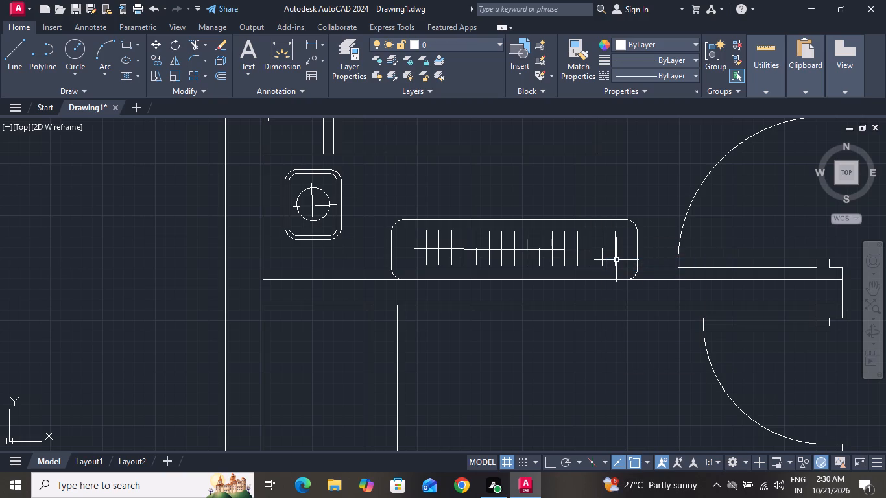
# Copy the bedroom's double bed into the adjacent room beyond the wall unit, placing it about 5' higher than the original.
pyautogui.keyDown('ctrl'); pyautogui.scroll(-2, 616, 260); pyautogui.keyUp('ctrl')
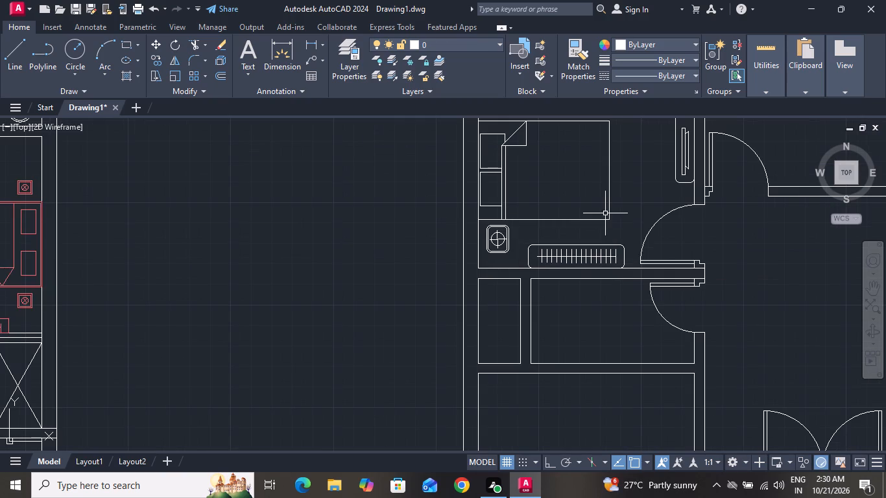
pyautogui.click(605, 220)
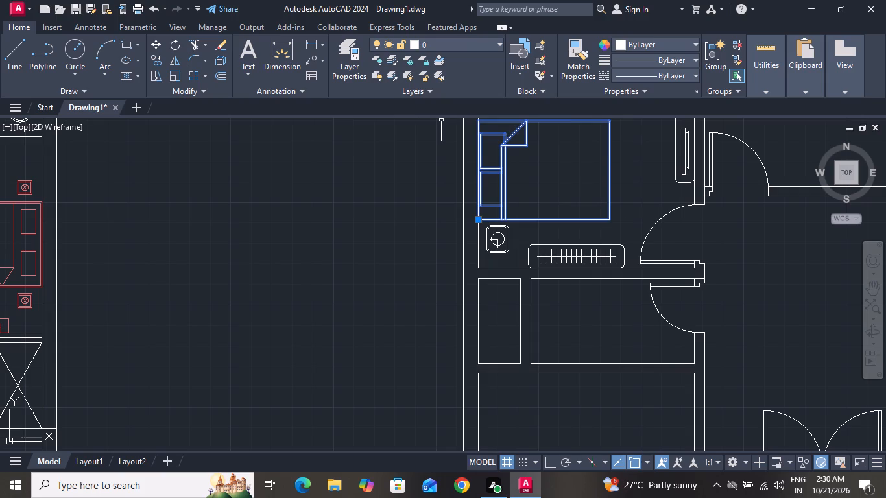
pyautogui.moveTo(162, 61); pyautogui.dragTo(355, 107)
pyautogui.click(506, 156)
pyautogui.click(152, 61)
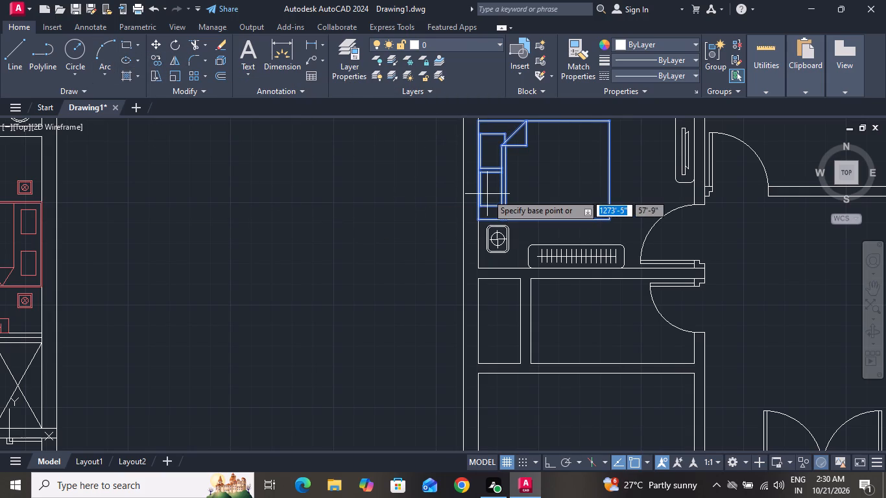
pyautogui.click(487, 194)
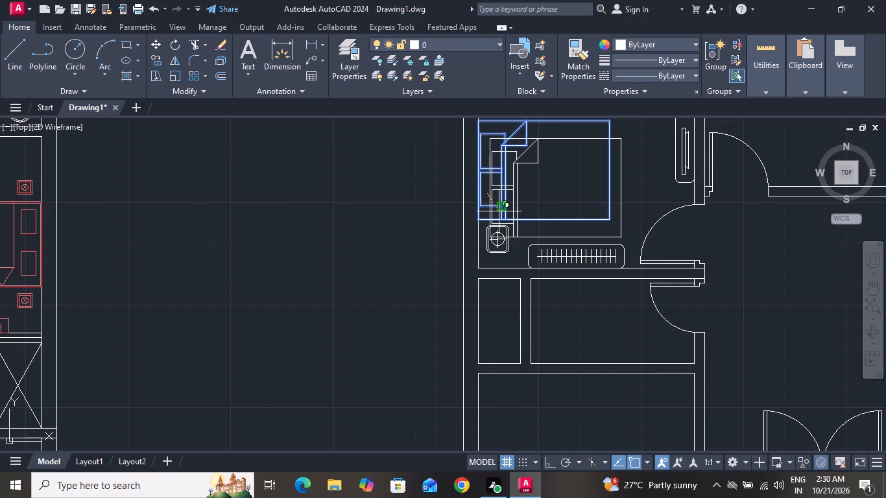
pyautogui.keyDown('ctrl'); pyautogui.scroll(-3, 499, 211); pyautogui.keyUp('ctrl')
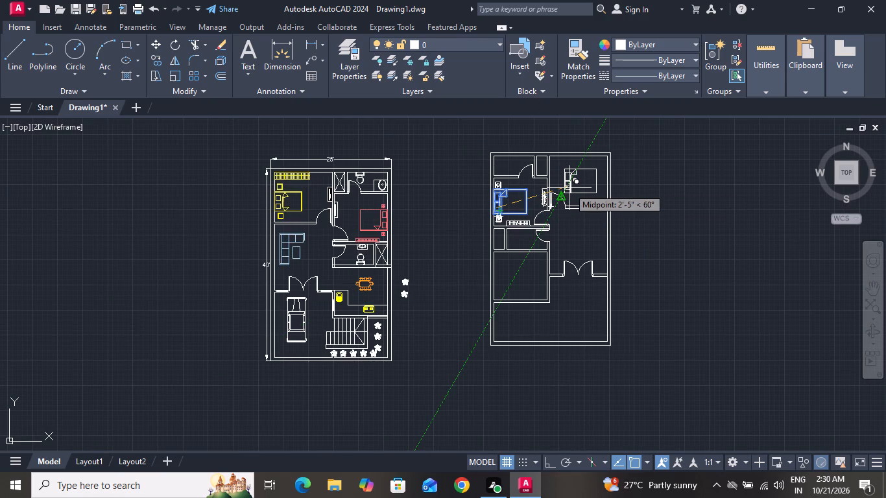
pyautogui.keyDown('ctrl'); pyautogui.scroll(5, 569, 188); pyautogui.keyUp('ctrl')
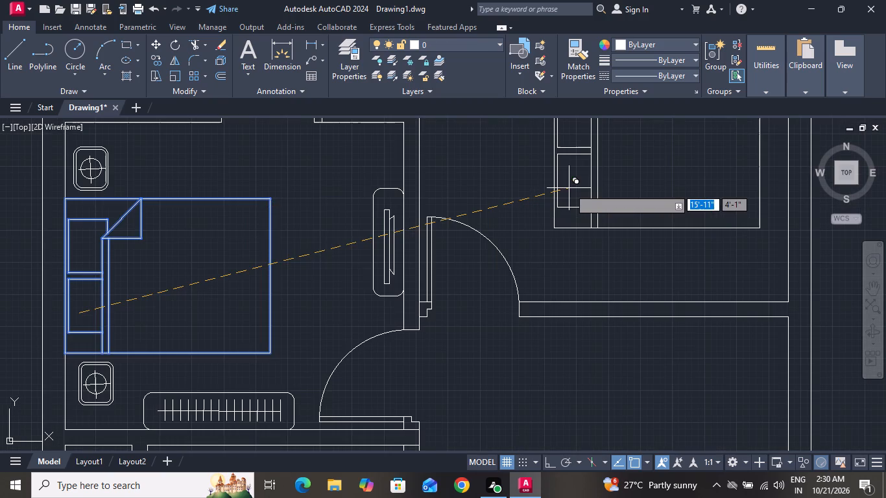
pyautogui.keyDown('ctrl'); pyautogui.scroll(-2, 569, 188); pyautogui.keyUp('ctrl')
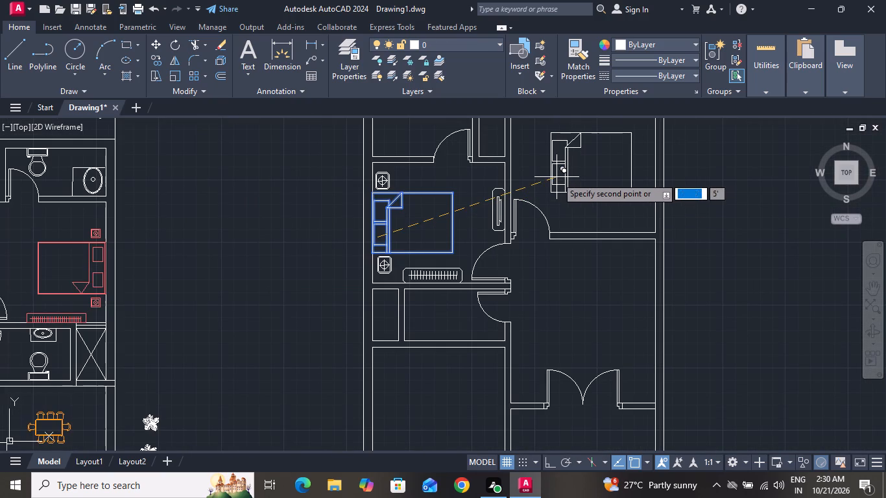
pyautogui.click(557, 177)
pyautogui.rightClick(557, 177)
pyautogui.click(571, 193)
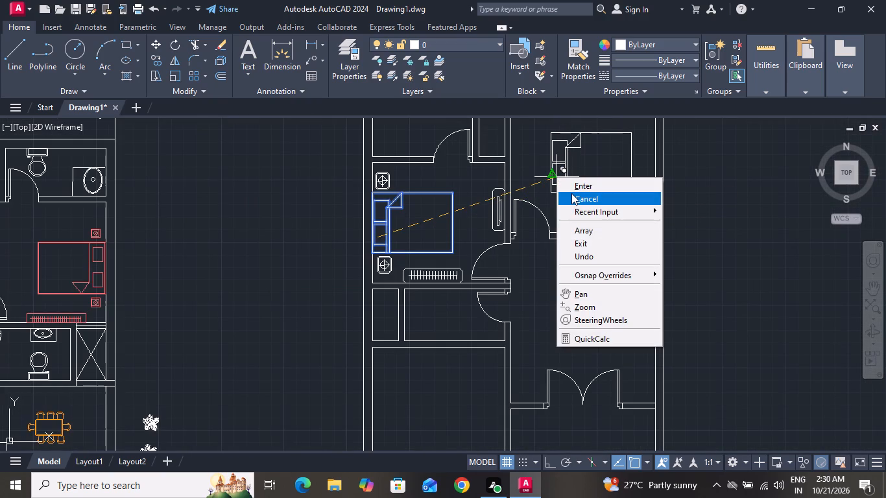
# Turn on Ortho mode for rotating the copied bed.
pyautogui.click(174, 48)
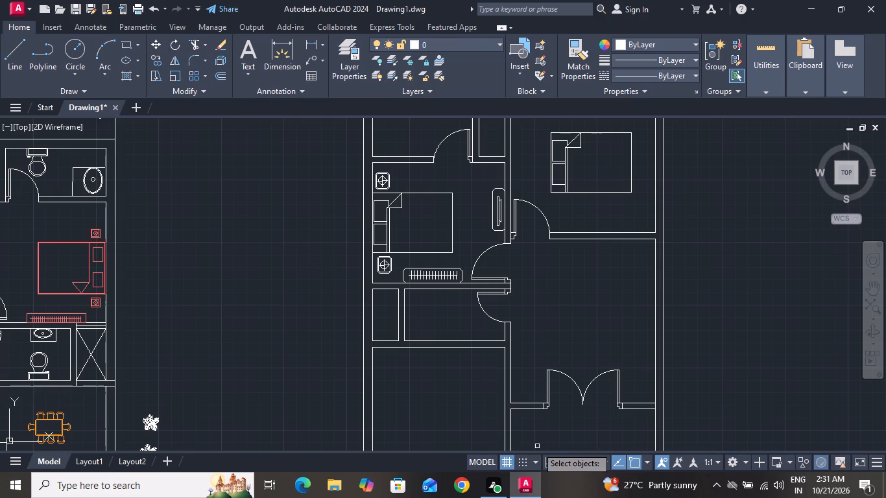
pyautogui.click(550, 462)
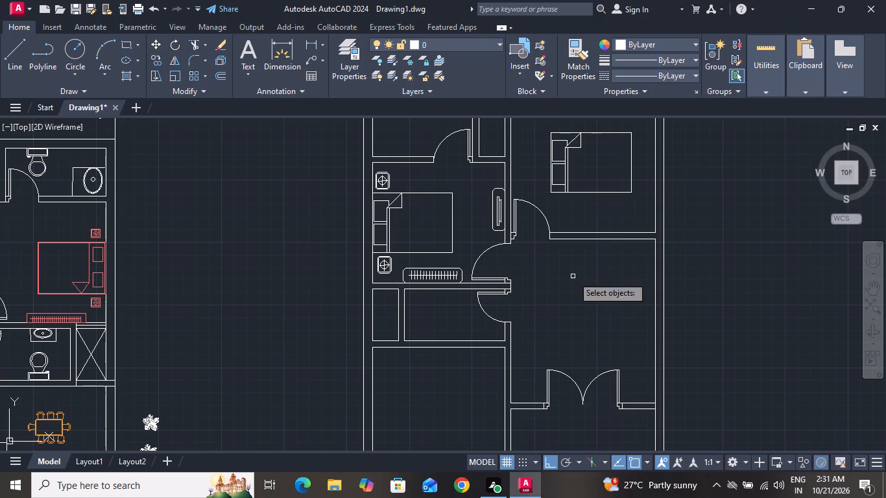
pyautogui.rightClick(564, 193)
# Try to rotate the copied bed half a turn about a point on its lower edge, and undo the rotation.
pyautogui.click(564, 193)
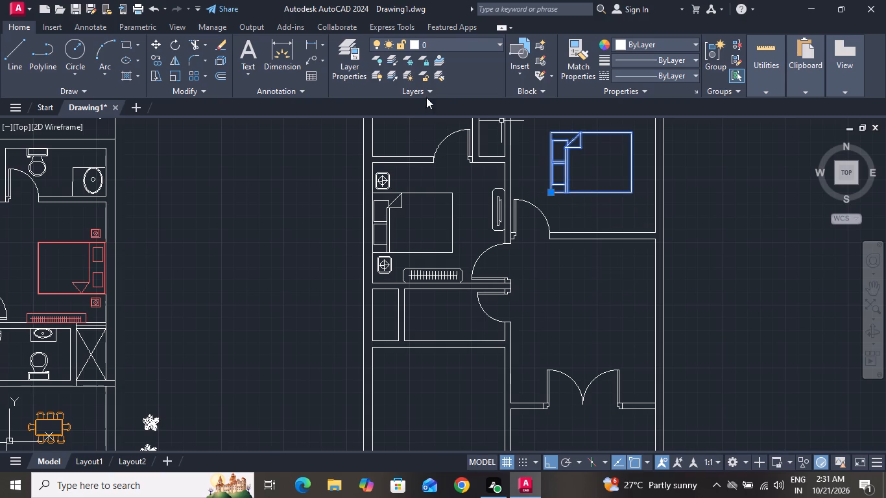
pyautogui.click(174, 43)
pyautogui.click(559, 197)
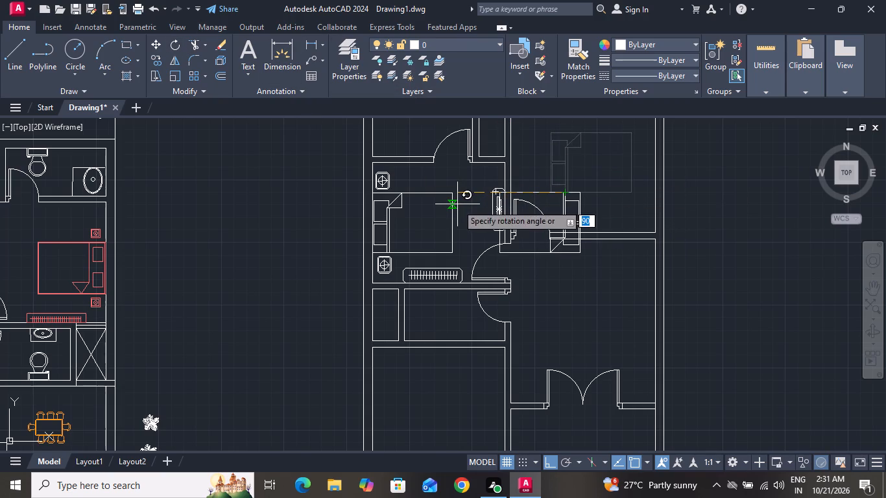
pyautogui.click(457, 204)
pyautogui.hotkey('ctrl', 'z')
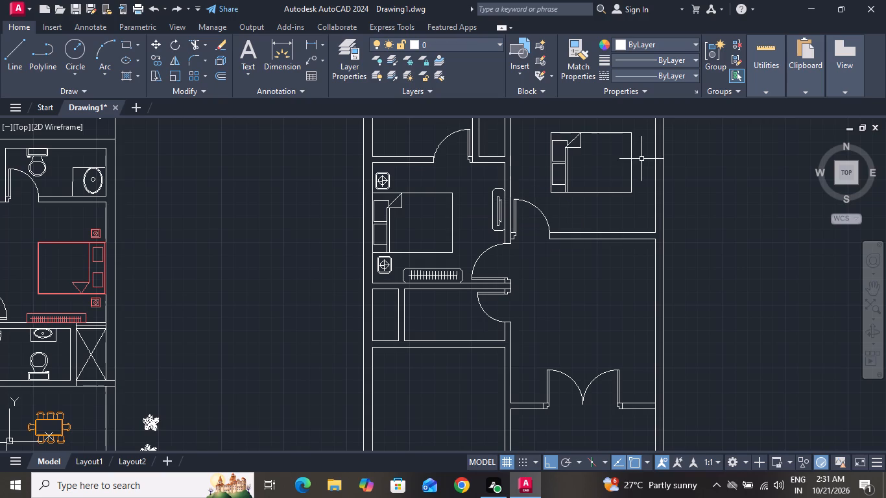
# Rotate the copied bed 180° about its lower corner at the pillow end.
pyautogui.click(620, 145)
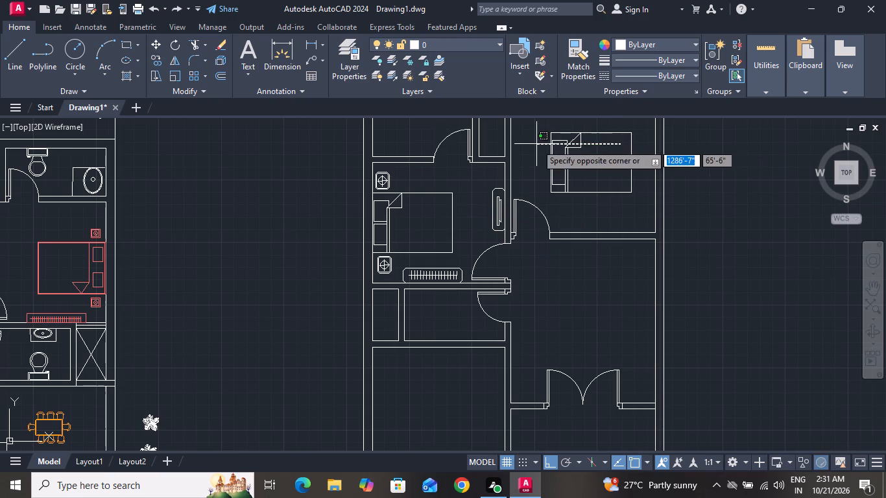
pyautogui.click(536, 144)
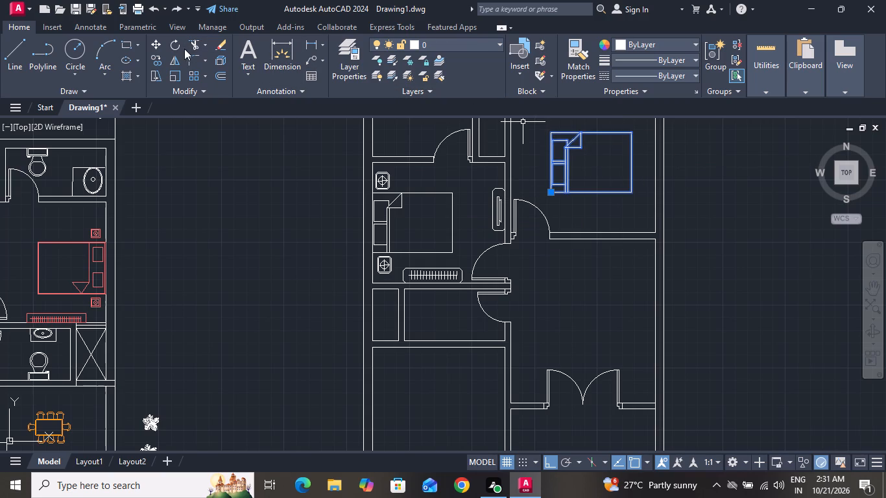
pyautogui.click(176, 47)
pyautogui.click(553, 194)
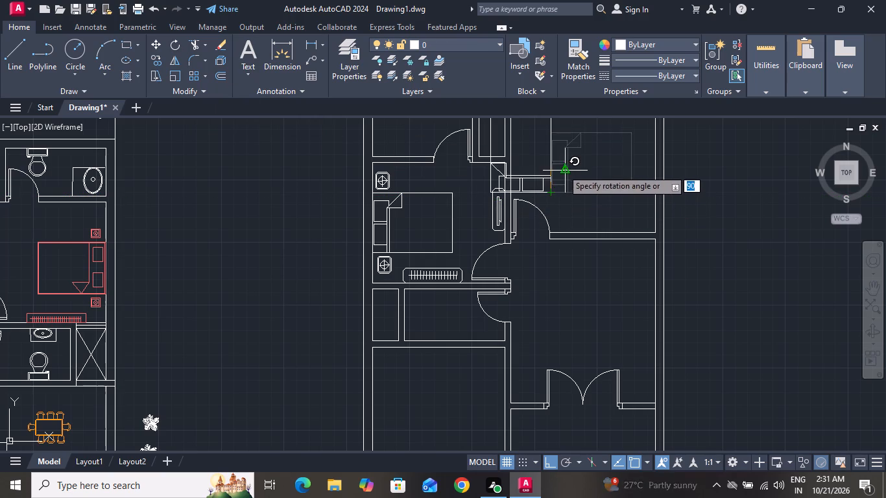
pyautogui.click(479, 203)
# With Ortho mode off, move the rotated bed back into the adjacent room, its pillow end against the outer side wall.
pyautogui.click(531, 196)
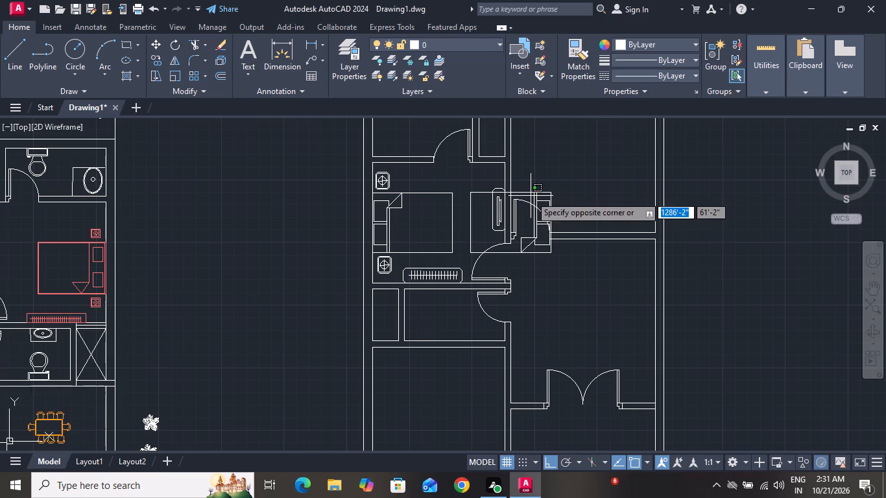
pyautogui.click(531, 187)
pyautogui.click(536, 192)
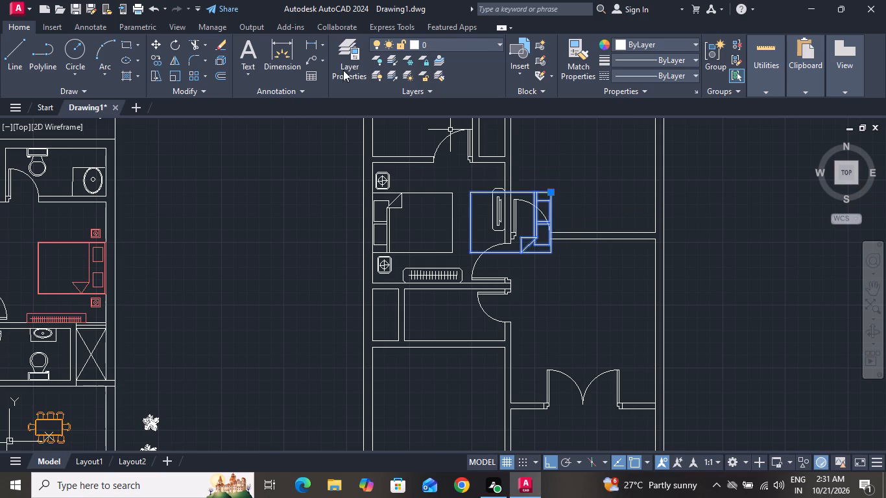
pyautogui.click(156, 38)
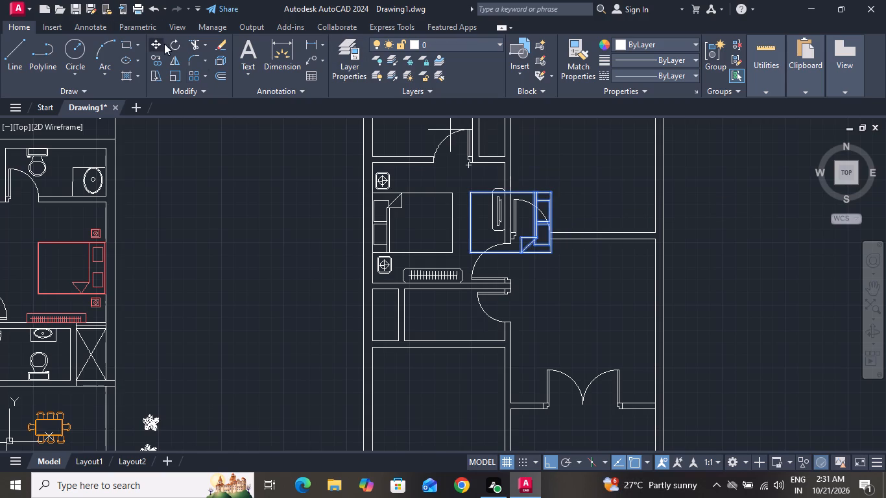
pyautogui.click(550, 457)
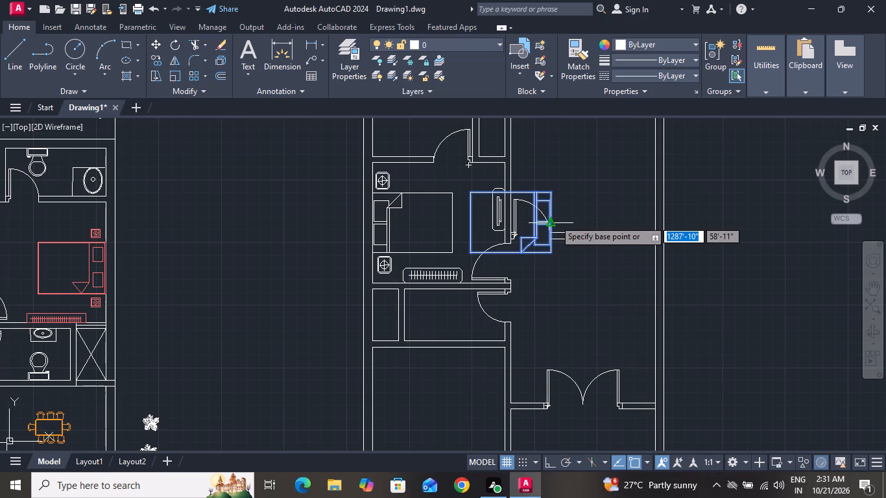
pyautogui.moveTo(555, 220); pyautogui.dragTo(591, 177)
pyautogui.keyDown('ctrl'); pyautogui.scroll(-1, 591, 177); pyautogui.keyUp('ctrl')
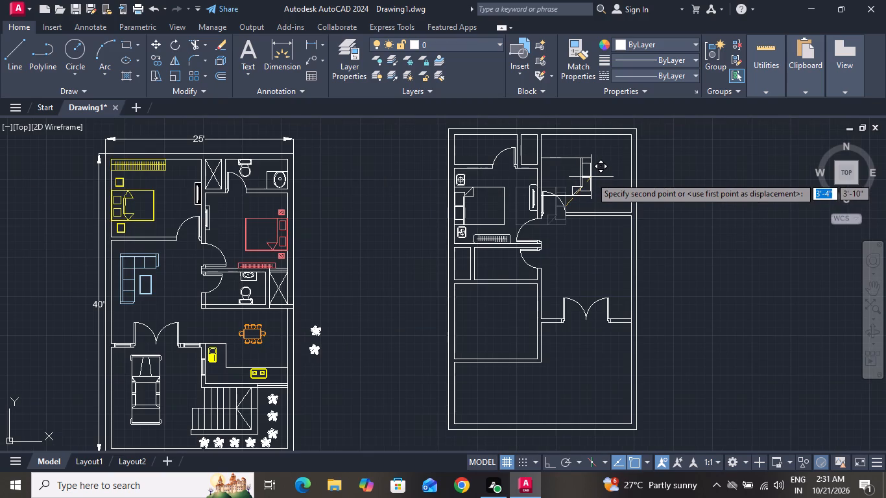
pyautogui.click(627, 175)
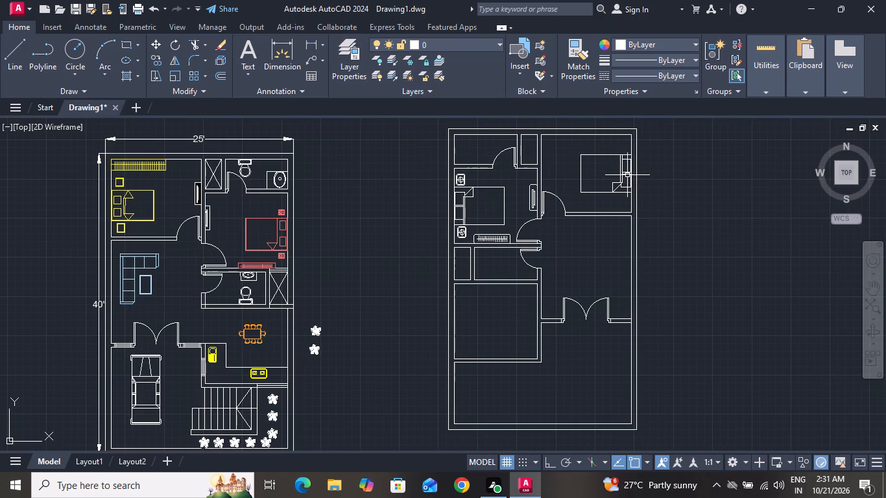
# Copy the first bedroom's upper bedside table to both sides of the rotated bed, close to the outer wall.
pyautogui.keyDown('ctrl'); pyautogui.scroll(2, 627, 175); pyautogui.keyUp('ctrl')
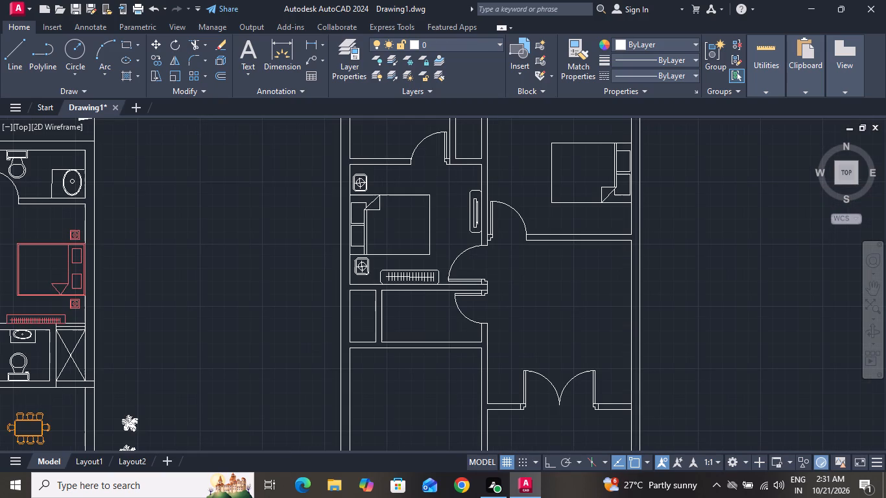
pyautogui.keyDown('ctrl'); pyautogui.scroll(-1, 612, 187); pyautogui.keyUp('ctrl')
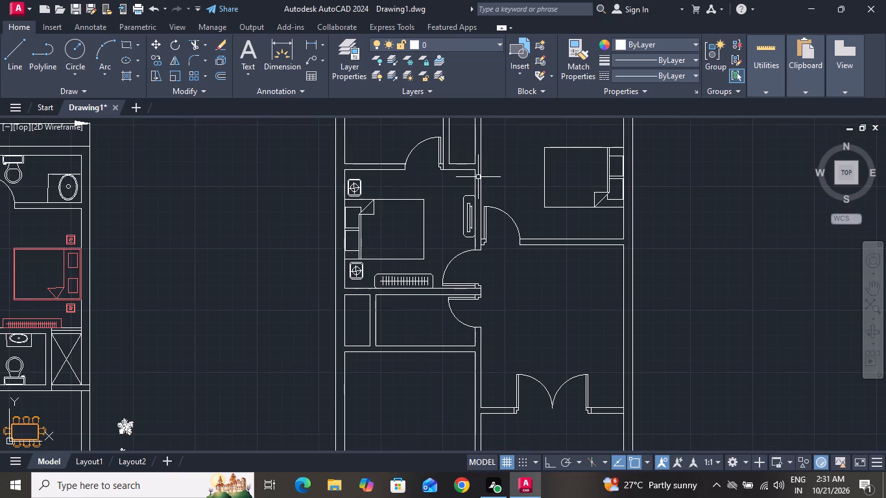
pyautogui.keyDown('ctrl'); pyautogui.scroll(2, 365, 172); pyautogui.keyUp('ctrl')
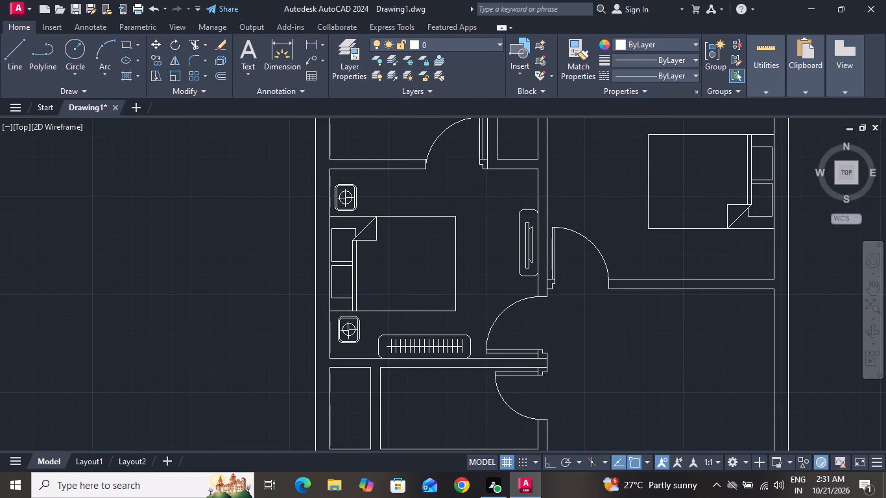
pyautogui.click(362, 183)
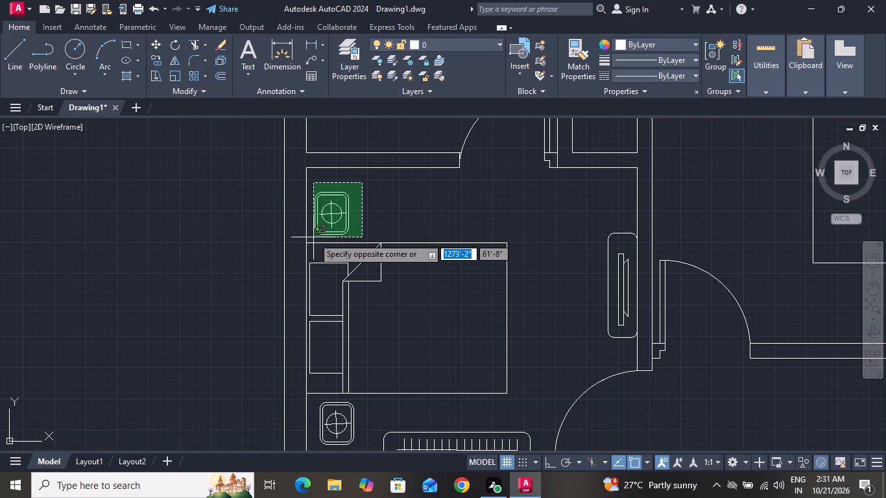
pyautogui.click(313, 237)
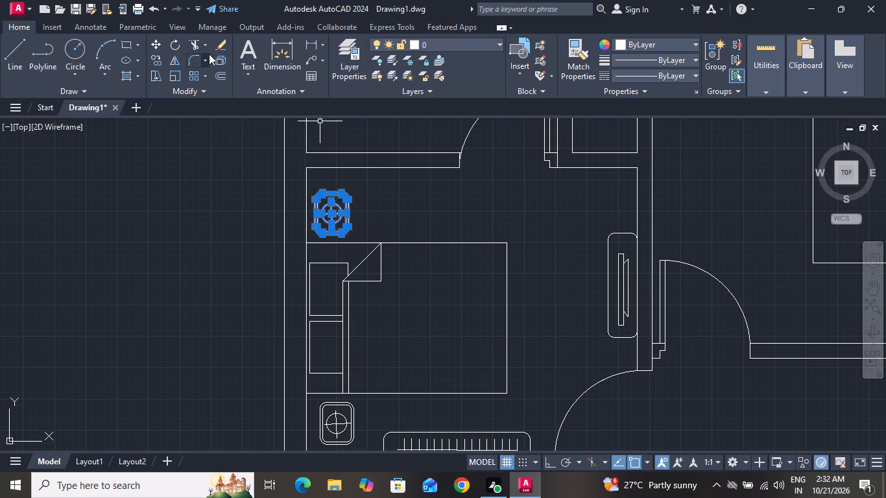
pyautogui.click(155, 55)
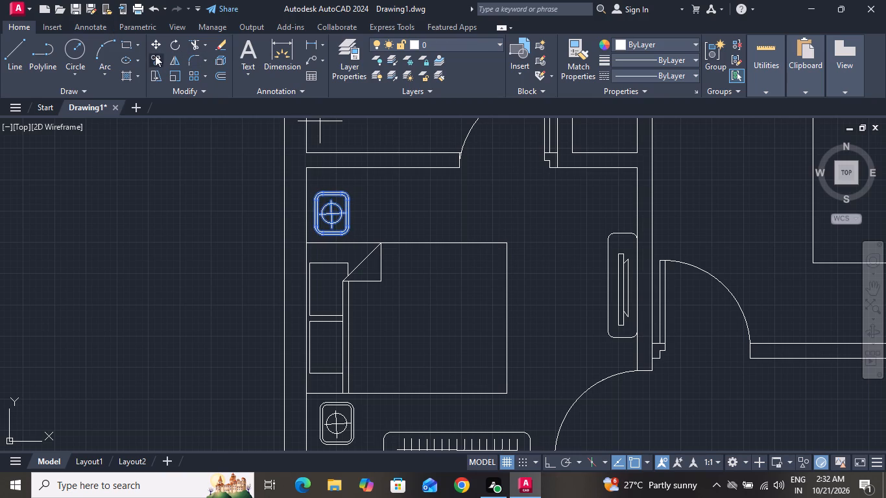
pyautogui.click(339, 215)
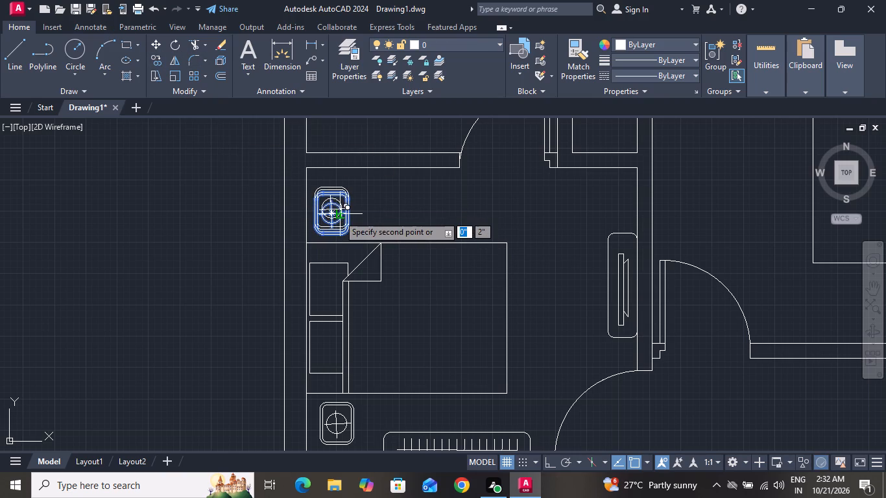
pyautogui.keyDown('ctrl'); pyautogui.scroll(-3, 375, 227); pyautogui.keyUp('ctrl')
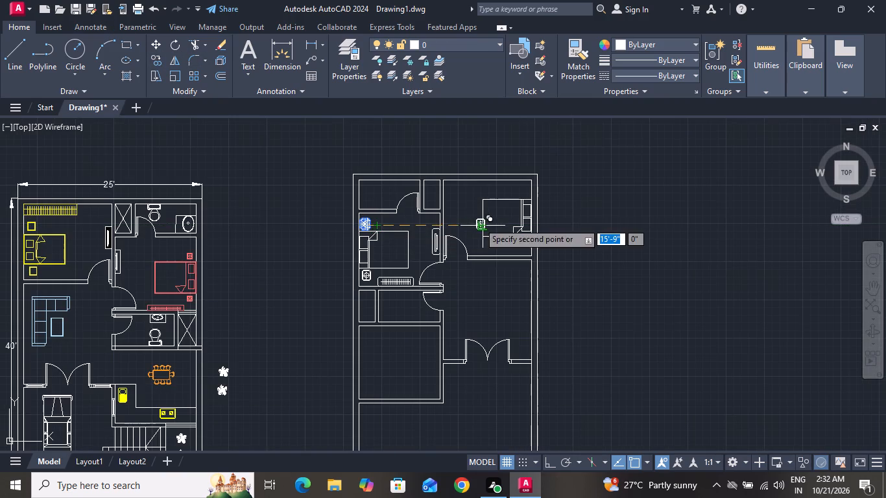
pyautogui.keyDown('ctrl'); pyautogui.scroll(4, 524, 191); pyautogui.keyUp('ctrl')
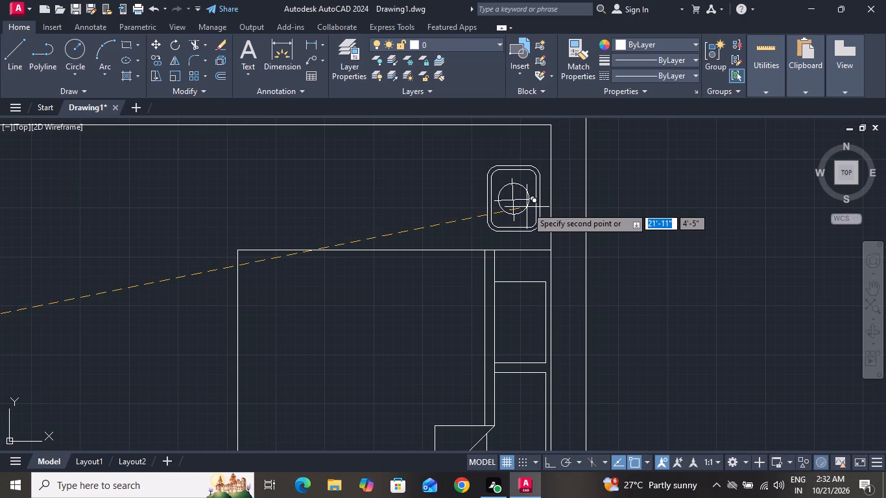
pyautogui.click(527, 207)
pyautogui.keyDown('ctrl'); pyautogui.scroll(-2, 377, 205); pyautogui.keyUp('ctrl')
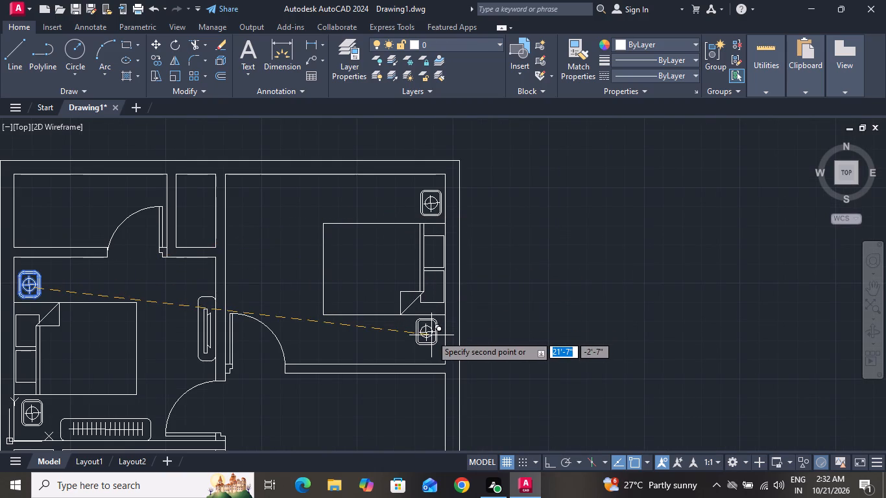
pyautogui.keyDown('ctrl'); pyautogui.scroll(3, 431, 335); pyautogui.keyUp('ctrl')
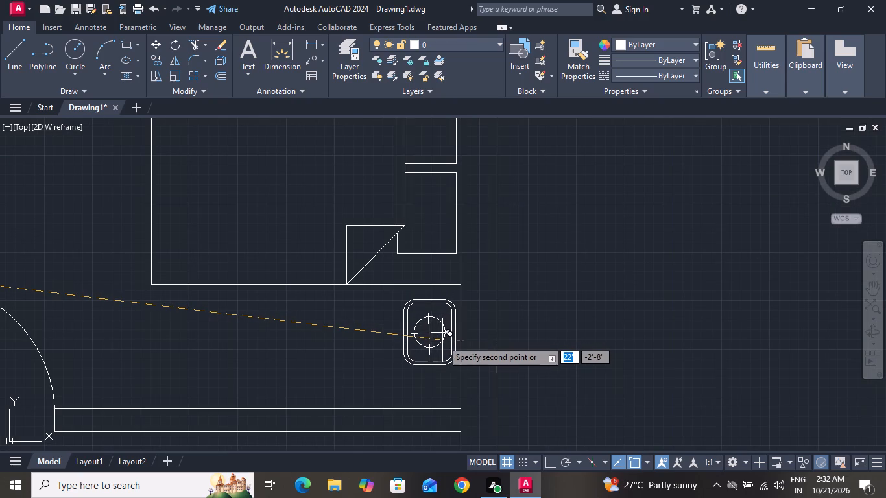
pyautogui.click(440, 342)
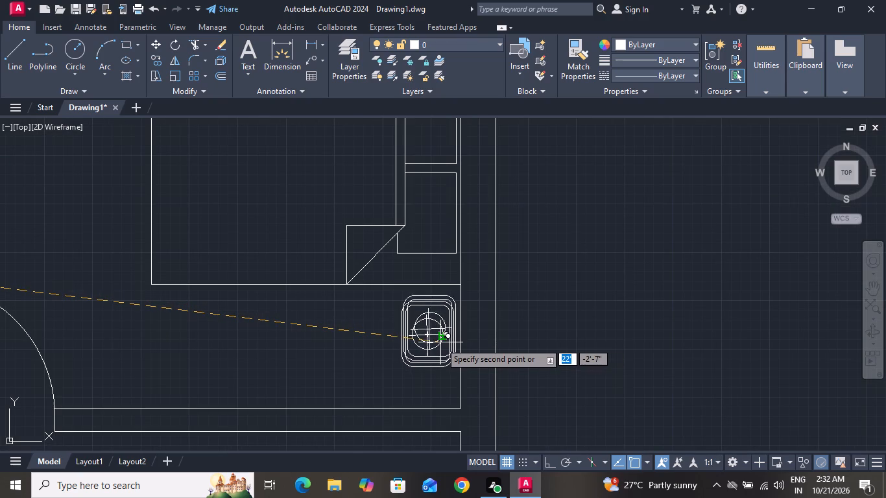
pyautogui.rightClick(403, 324)
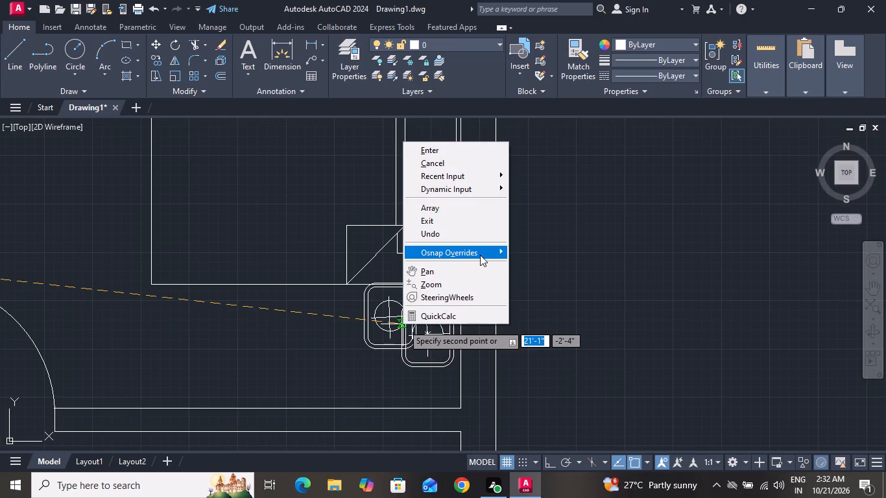
pyautogui.click(495, 161)
# Draw a rounded rectangle about 4'-9" by 1'-1" for the wardrobe, along the adjacent bedroom's lower wall beside the door.
pyautogui.keyDown('ctrl'); pyautogui.scroll(-3, 495, 161); pyautogui.keyUp('ctrl')
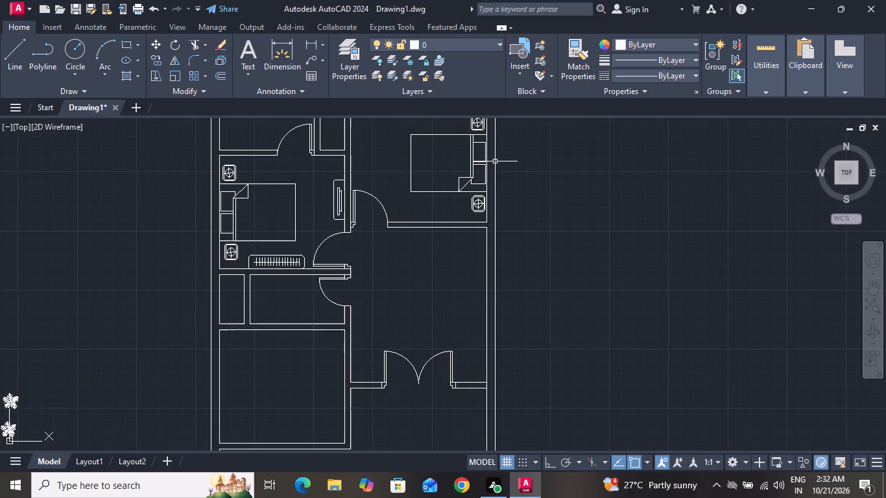
pyautogui.keyDown('ctrl'); pyautogui.scroll(-2, 461, 180); pyautogui.keyUp('ctrl')
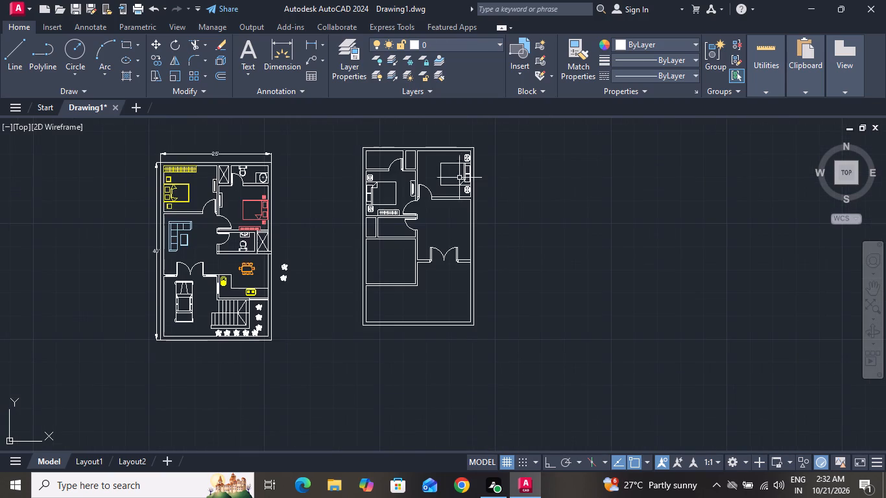
pyautogui.click(125, 42)
pyautogui.keyDown('ctrl'); pyautogui.scroll(2, 477, 201); pyautogui.keyUp('ctrl')
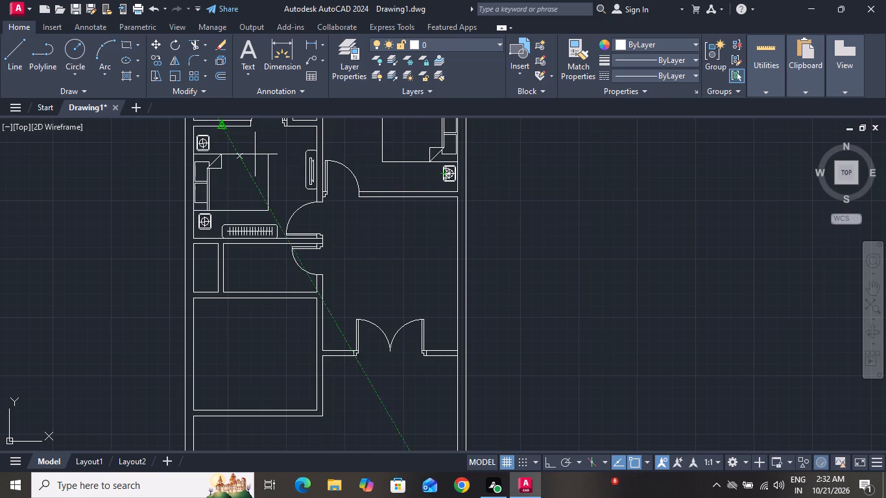
pyautogui.keyDown('ctrl'); pyautogui.scroll(1, 303, 156); pyautogui.keyUp('ctrl')
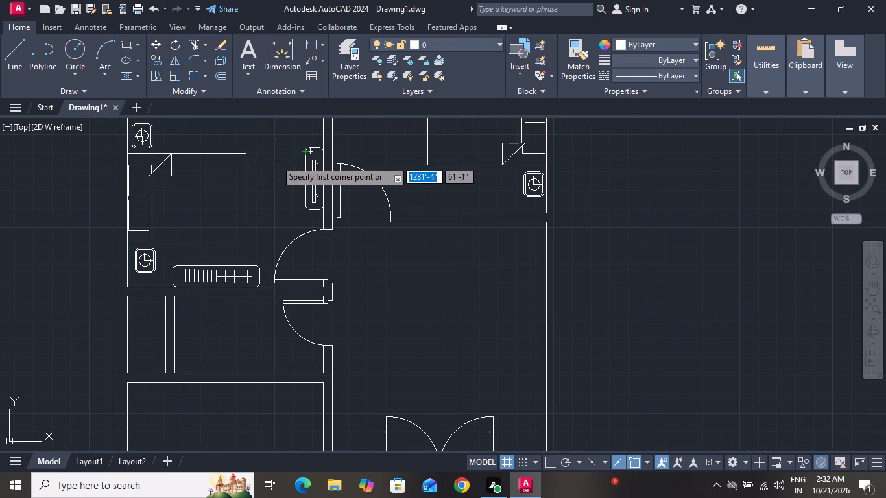
pyautogui.click(407, 213)
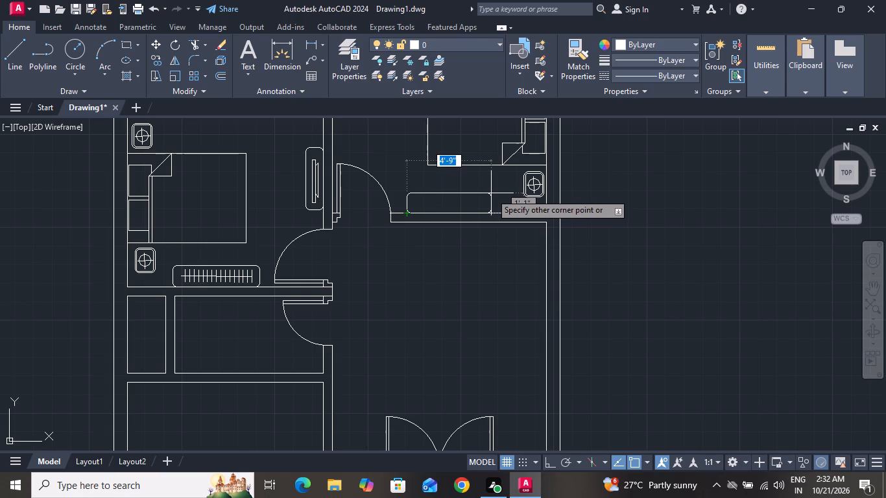
pyautogui.click(491, 193)
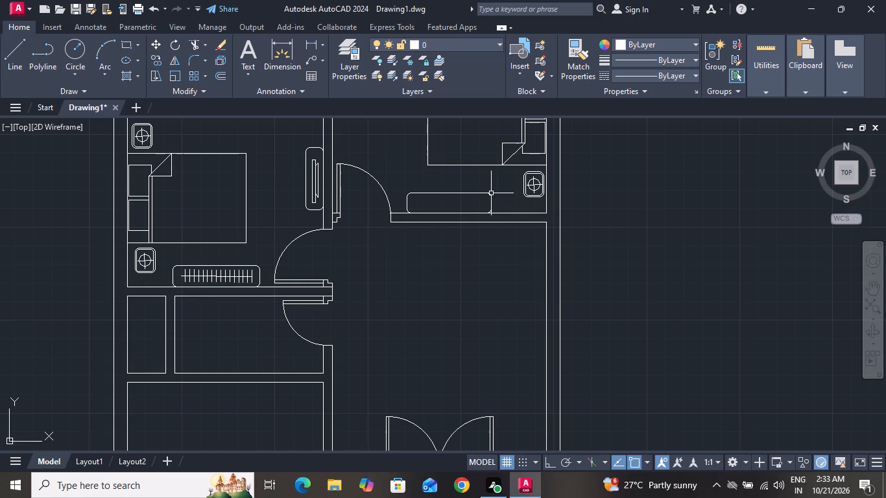
# Draw a nearly horizontal line about 3'-9" long through the middle of the new wardrobe as its hanging rail.
pyautogui.click(13, 50)
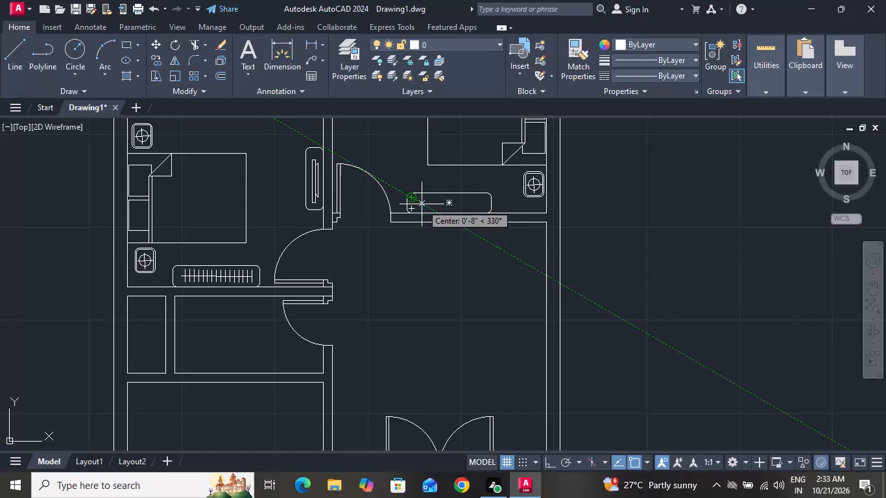
pyautogui.keyDown('ctrl'); pyautogui.scroll(2, 422, 204); pyautogui.keyUp('ctrl')
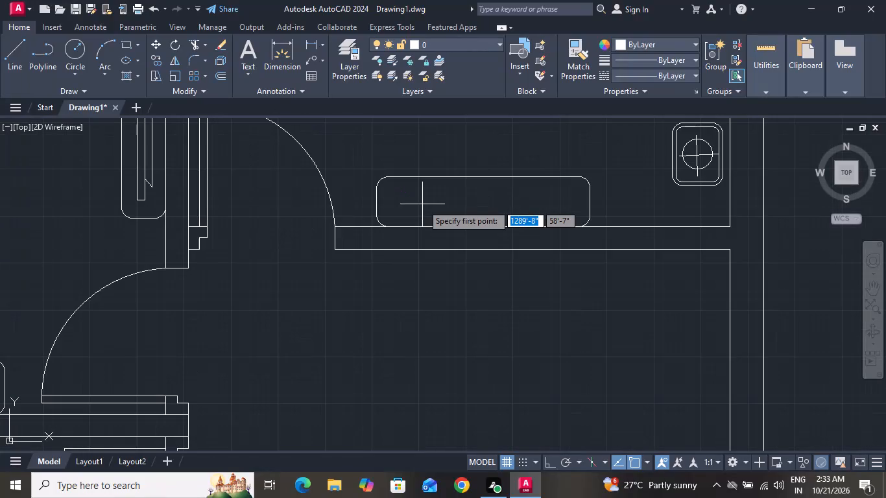
pyautogui.moveTo(394, 202); pyautogui.dragTo(479, 202)
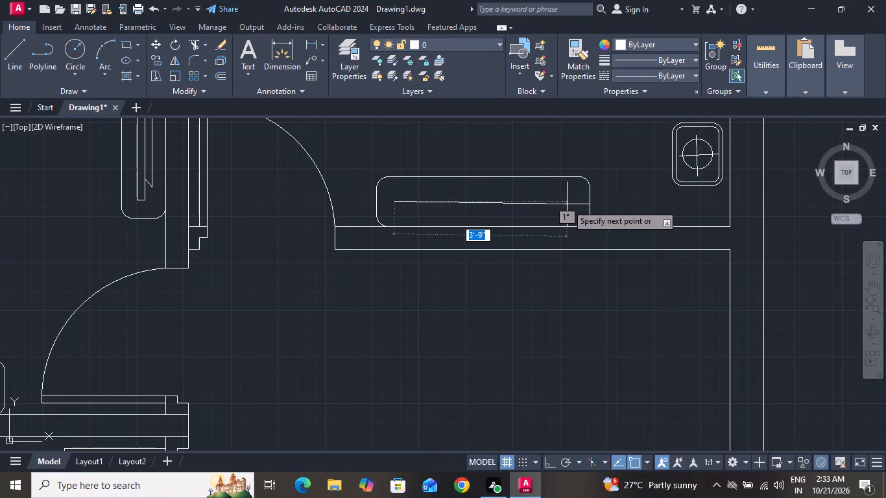
pyautogui.click(571, 204)
pyautogui.rightClick(571, 204)
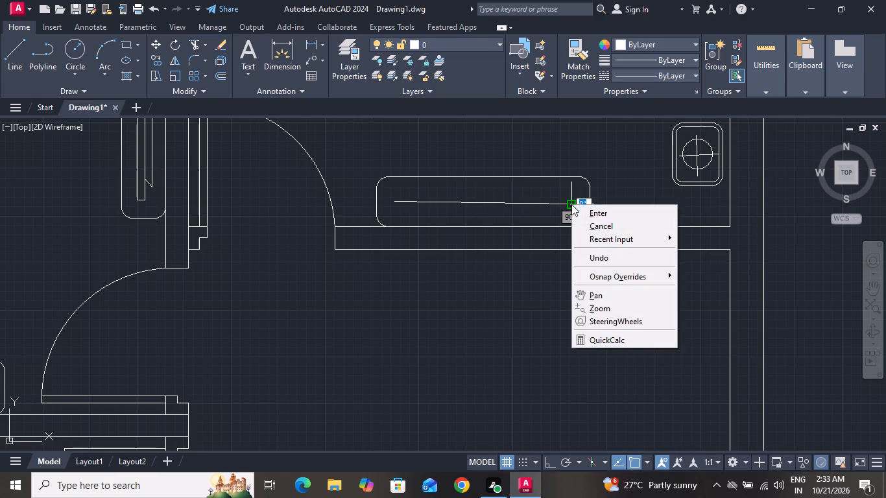
pyautogui.click(579, 219)
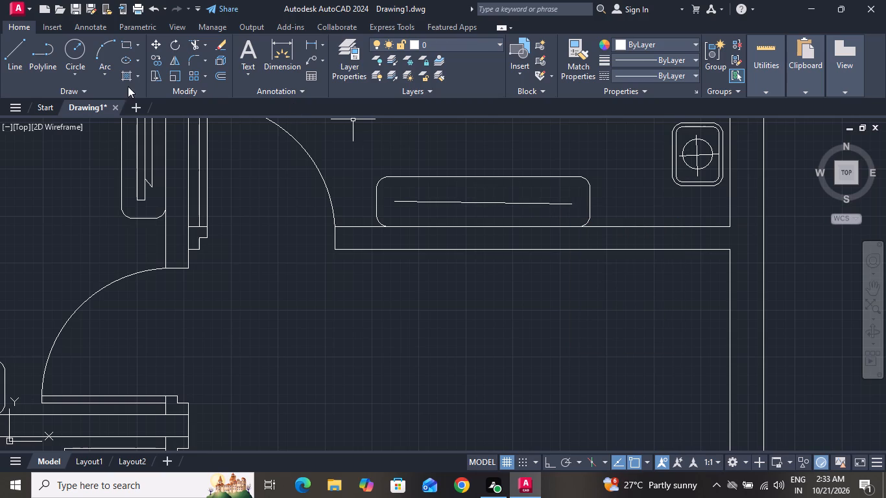
# Draw a short vertical line across the hanging rail near its door-side end, inside the adjacent bedroom's wardrobe.
pyautogui.moveTo(14, 54); pyautogui.dragTo(180, 133)
pyautogui.click(4, 49)
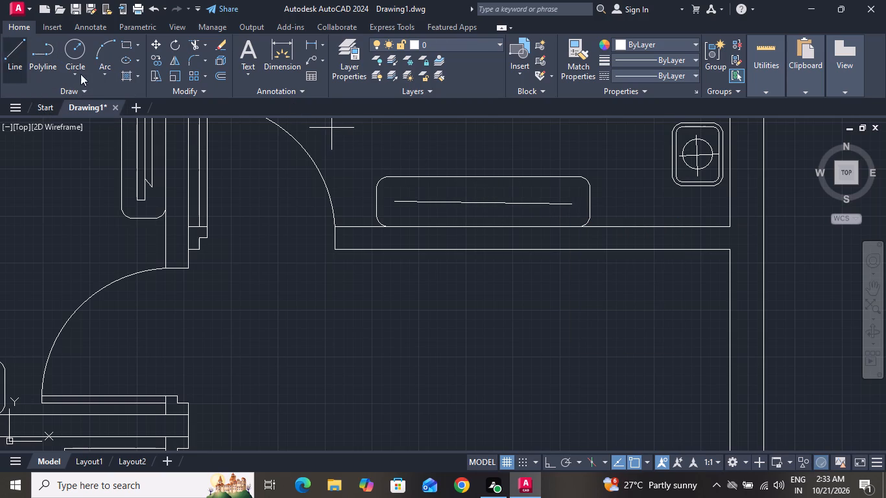
pyautogui.click(406, 187)
pyautogui.click(405, 215)
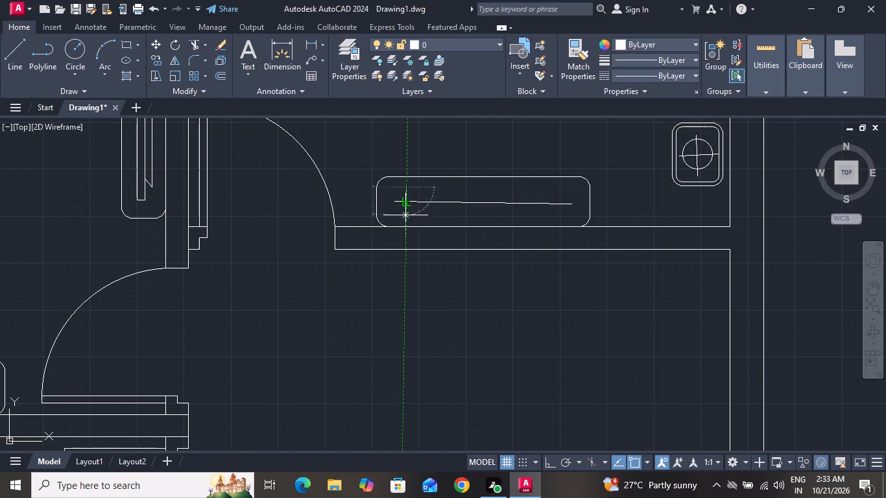
pyautogui.rightClick(405, 215)
pyautogui.click(414, 238)
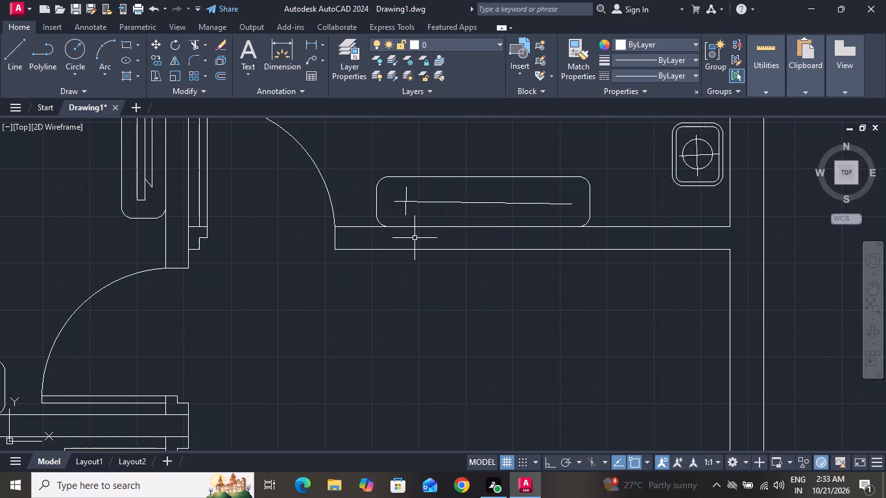
# Offset the short vertical line by 2" along the hanging rail, away from the door, to make five evenly spaced hanger lines.
pyautogui.write('o')
pyautogui.press('space')
pyautogui.write('2"')
pyautogui.press('Return')
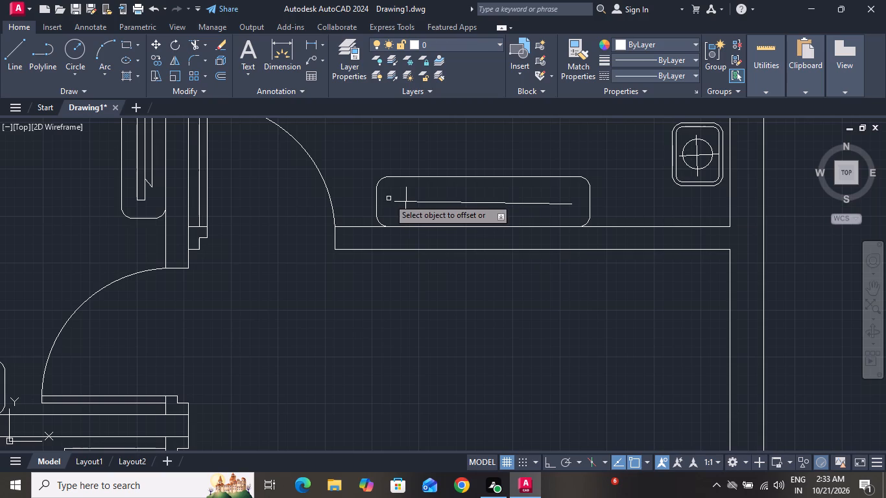
pyautogui.click(406, 192)
pyautogui.moveTo(441, 192); pyautogui.dragTo(414, 195)
pyautogui.moveTo(414, 195); pyautogui.dragTo(436, 193)
pyautogui.moveTo(436, 193); pyautogui.dragTo(431, 194)
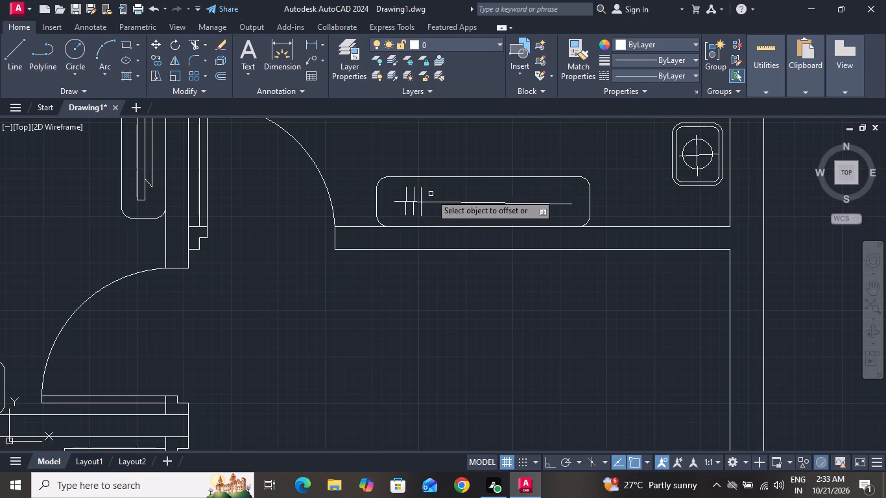
pyautogui.moveTo(431, 194); pyautogui.dragTo(420, 196)
pyautogui.moveTo(420, 196); pyautogui.dragTo(457, 191)
pyautogui.moveTo(457, 191); pyautogui.dragTo(429, 195)
pyautogui.moveTo(429, 195); pyautogui.dragTo(461, 189)
pyautogui.moveTo(461, 189); pyautogui.dragTo(435, 197)
pyautogui.click(435, 197)
pyautogui.click(474, 191)
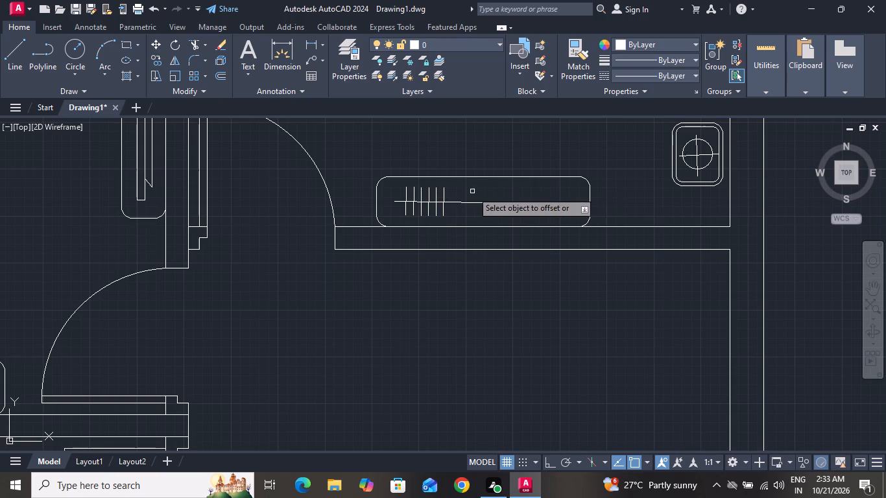
# Continue the 2" offsets from the last hanger line with eight more lines, reaching past the middle of the rail.
pyautogui.moveTo(445, 194); pyautogui.dragTo(475, 189)
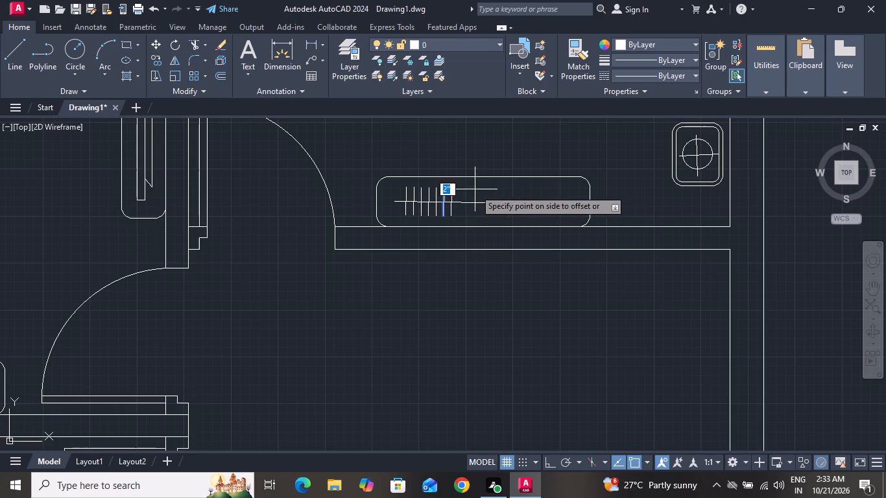
pyautogui.click(475, 189)
pyautogui.moveTo(453, 191); pyautogui.dragTo(477, 188)
pyautogui.moveTo(477, 188); pyautogui.dragTo(460, 195)
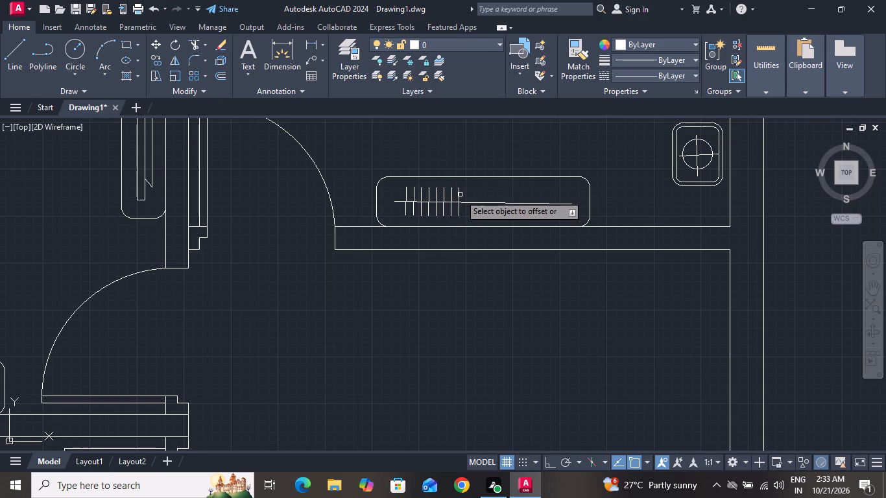
pyautogui.moveTo(460, 195); pyautogui.dragTo(483, 193)
pyautogui.moveTo(483, 193); pyautogui.dragTo(467, 195)
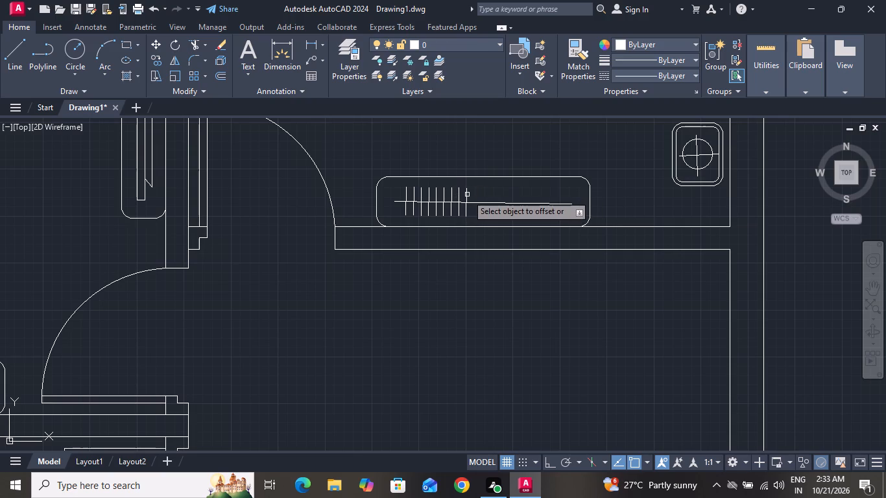
pyautogui.moveTo(467, 195); pyautogui.dragTo(497, 193)
pyautogui.moveTo(497, 193); pyautogui.dragTo(486, 193)
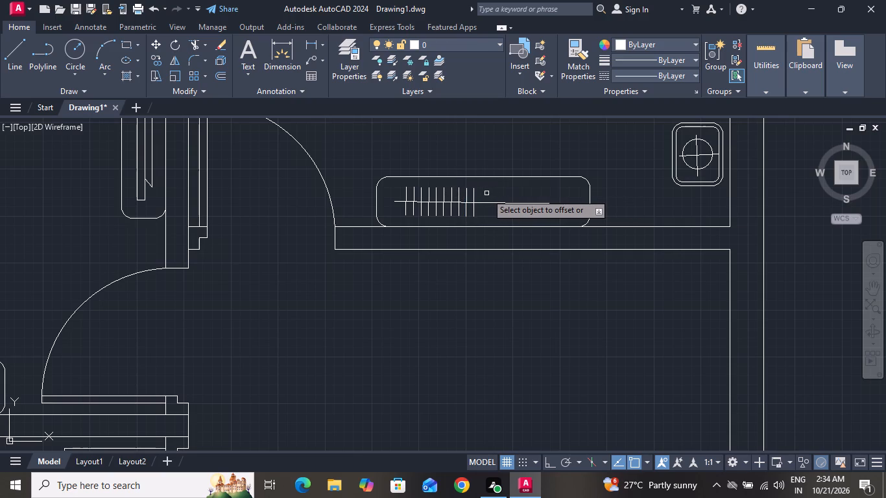
pyautogui.moveTo(486, 193); pyautogui.dragTo(475, 195)
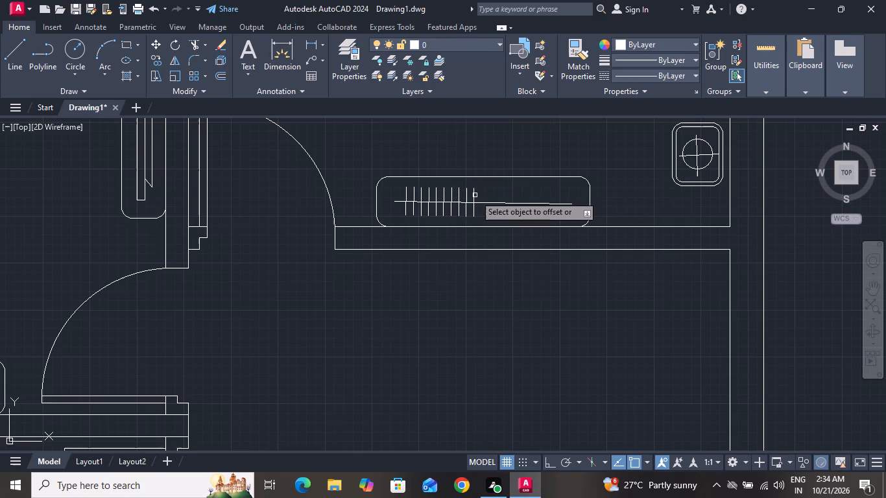
pyautogui.moveTo(475, 195); pyautogui.dragTo(473, 195)
pyautogui.moveTo(473, 195); pyautogui.dragTo(492, 193)
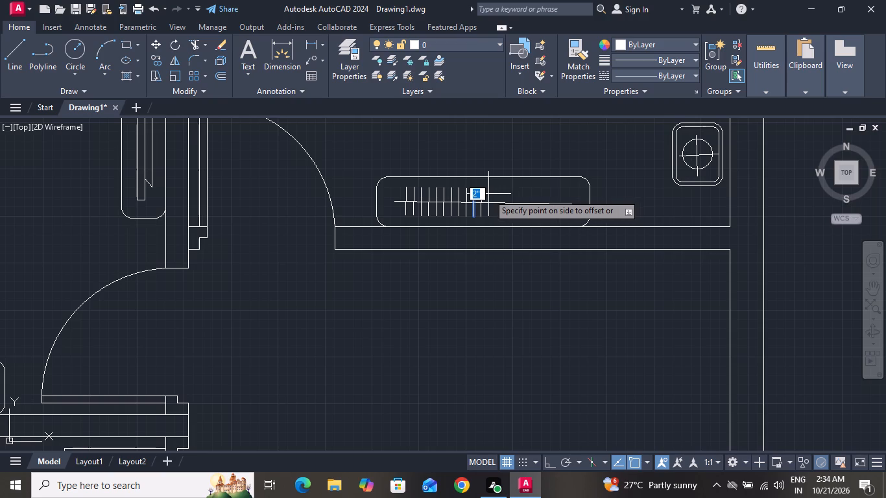
pyautogui.click(490, 196)
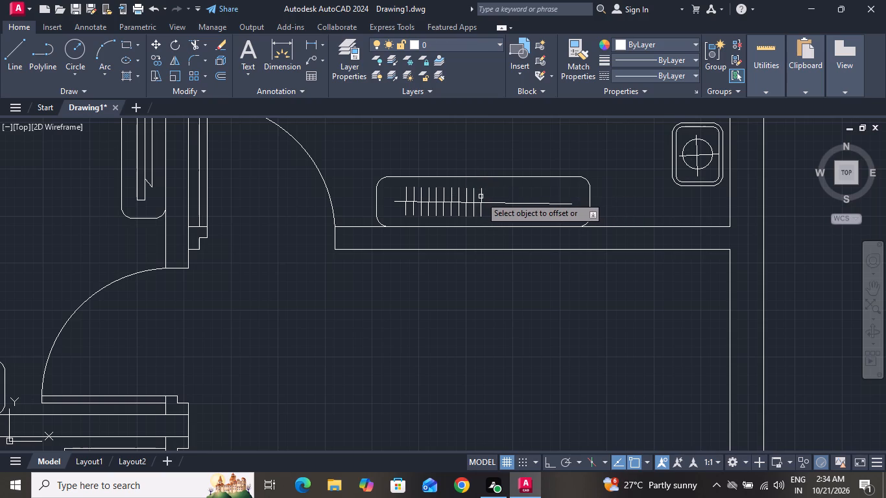
pyautogui.moveTo(481, 196); pyautogui.dragTo(509, 193)
pyautogui.click(509, 193)
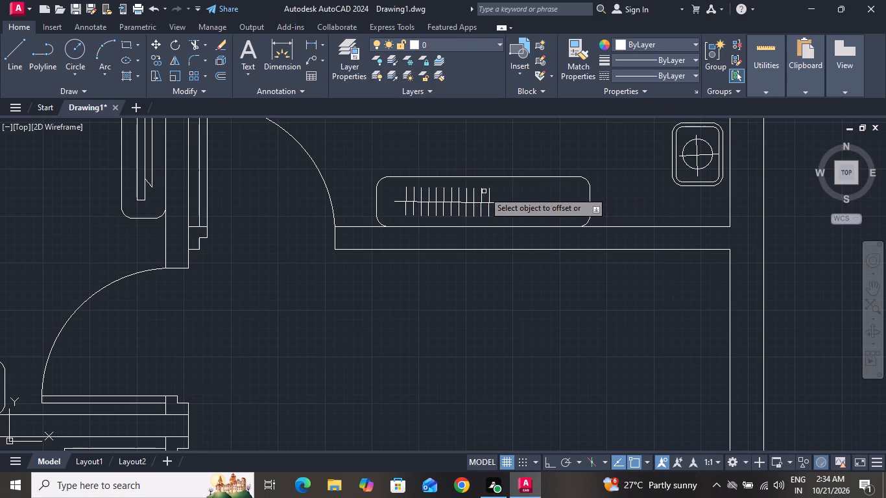
pyautogui.moveTo(488, 189); pyautogui.dragTo(501, 189)
pyautogui.moveTo(501, 189); pyautogui.dragTo(496, 191)
pyautogui.moveTo(496, 191); pyautogui.dragTo(521, 191)
pyautogui.click(521, 191)
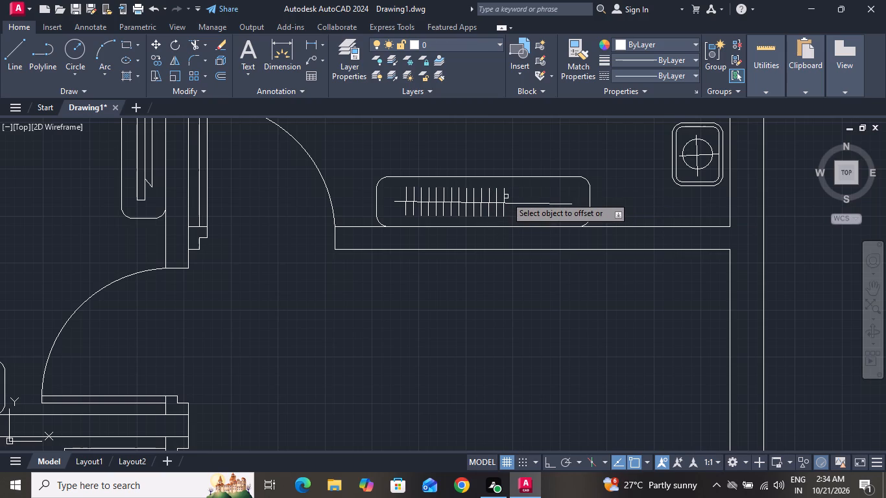
# Add nine more hanger lines at 2" offsets up to the far end of the rail, then end the Offset command.
pyautogui.click(506, 196)
pyautogui.click(505, 195)
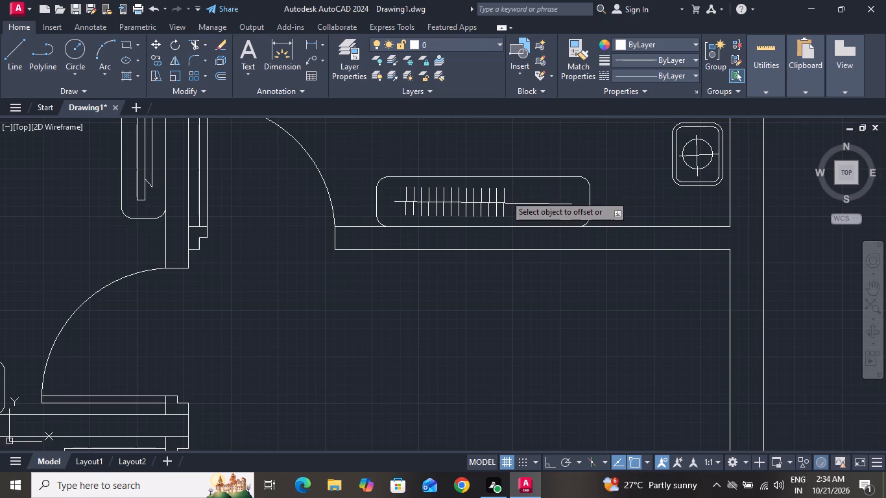
pyautogui.click(505, 195)
pyautogui.click(511, 195)
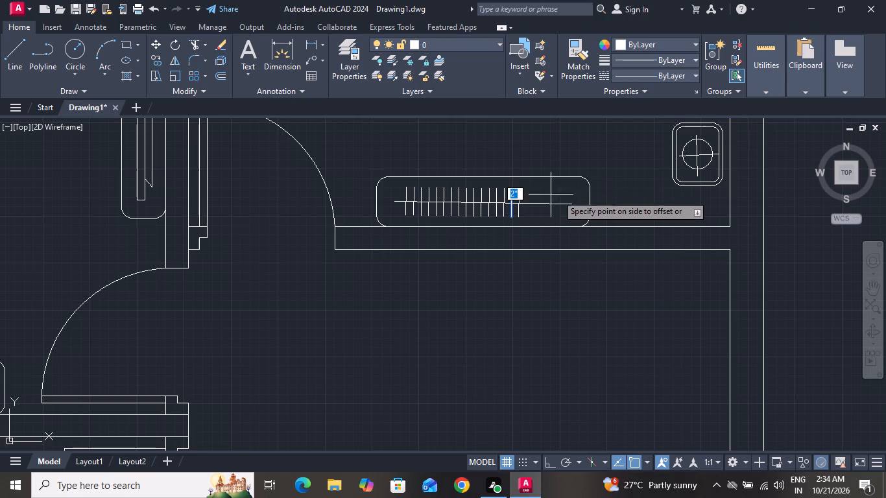
pyautogui.click(562, 194)
pyautogui.moveTo(518, 196); pyautogui.dragTo(526, 195)
pyautogui.click(526, 195)
pyautogui.click(526, 195)
pyautogui.moveTo(563, 195); pyautogui.dragTo(557, 195)
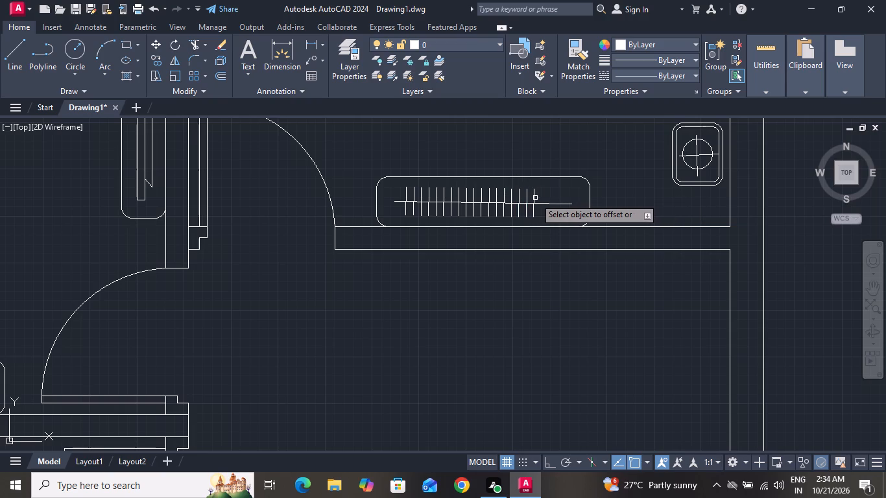
pyautogui.click(535, 198)
pyautogui.click(547, 197)
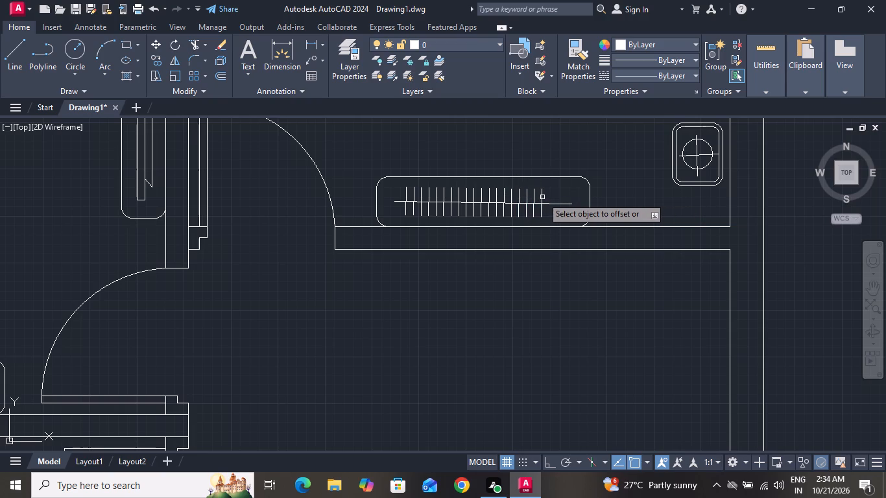
pyautogui.moveTo(542, 197); pyautogui.dragTo(556, 196)
pyautogui.click(556, 196)
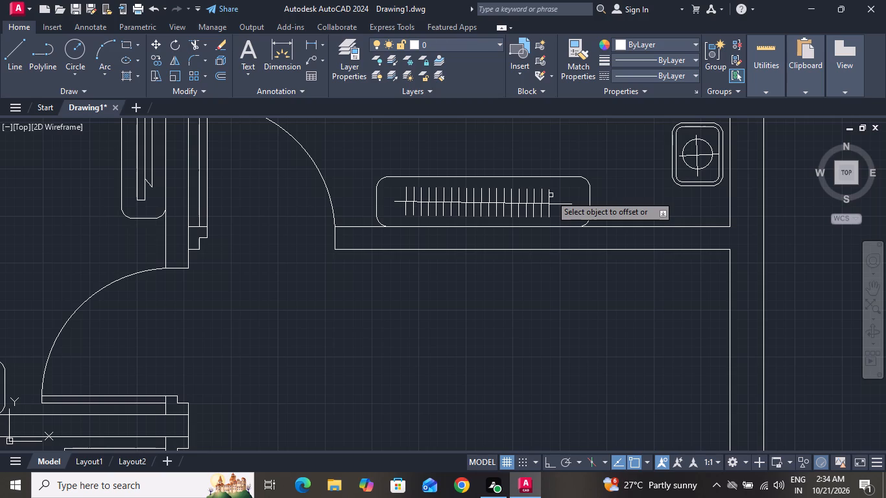
pyautogui.click(551, 195)
pyautogui.click(573, 194)
pyautogui.click(557, 196)
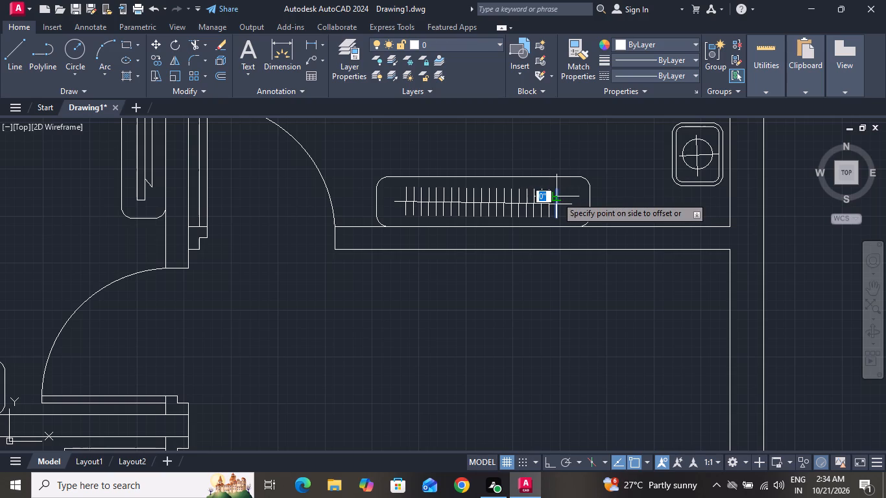
pyautogui.click(558, 196)
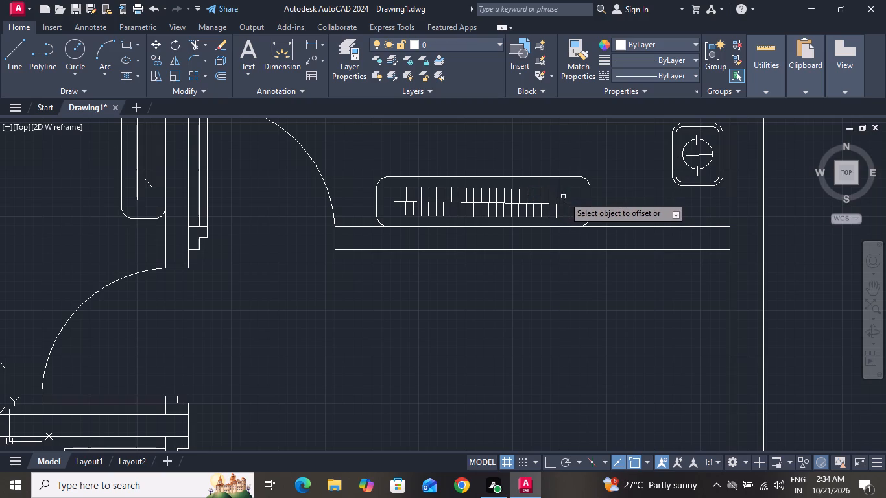
pyautogui.moveTo(564, 197); pyautogui.dragTo(575, 197)
pyautogui.click(575, 197)
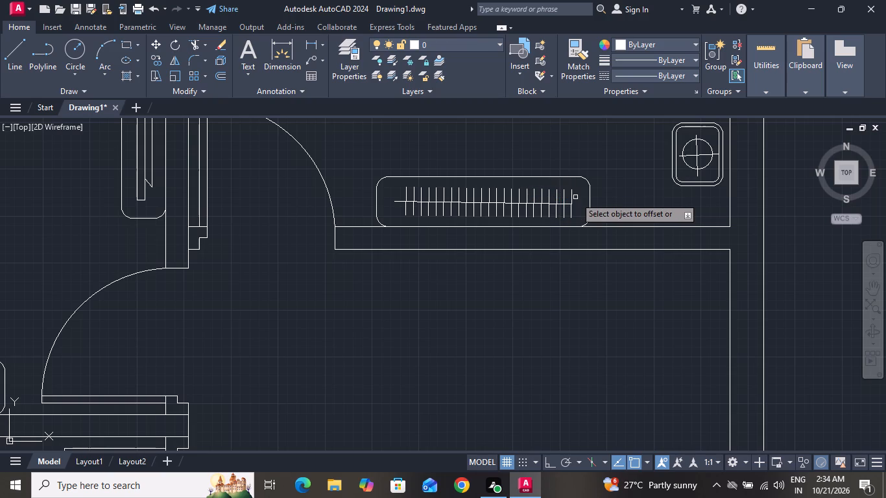
pyautogui.rightClick(575, 197)
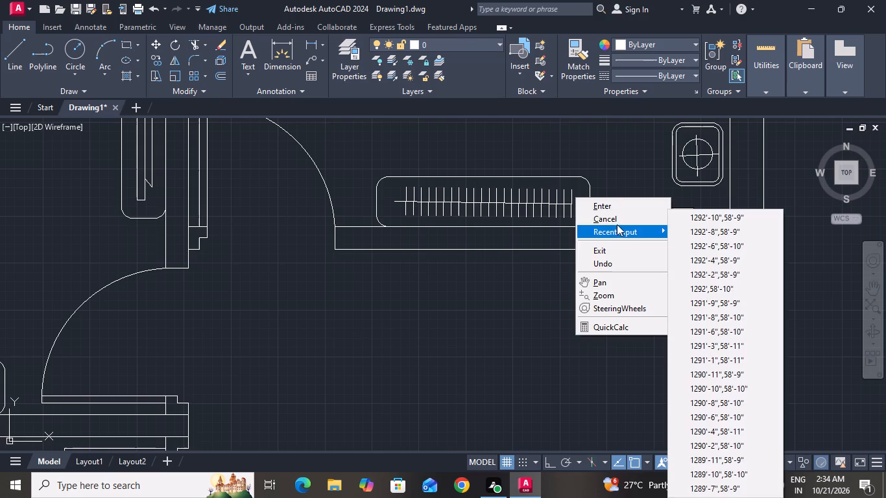
pyautogui.click(617, 215)
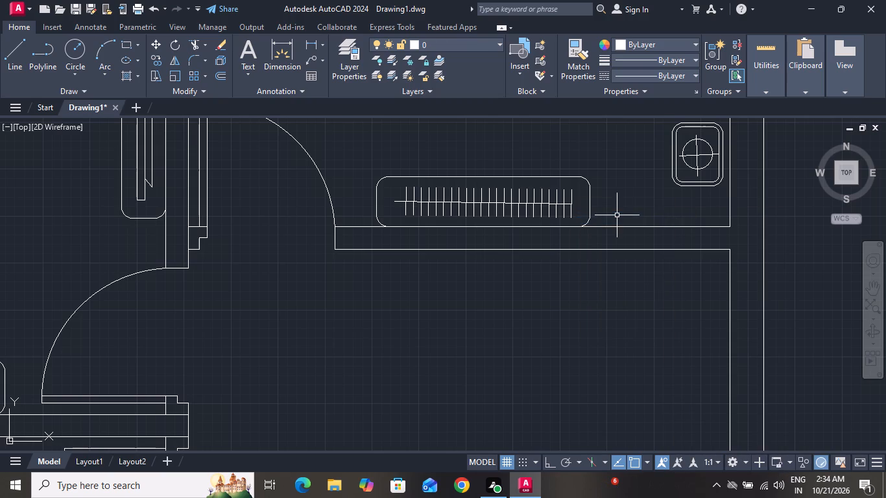
# Draw a sharp-cornered rectangle about 7" by 2'-8" against the adjacent bedroom's partition wall, facing the foot of the bed.
pyautogui.keyDown('ctrl'); pyautogui.scroll(-4, 617, 215); pyautogui.keyUp('ctrl')
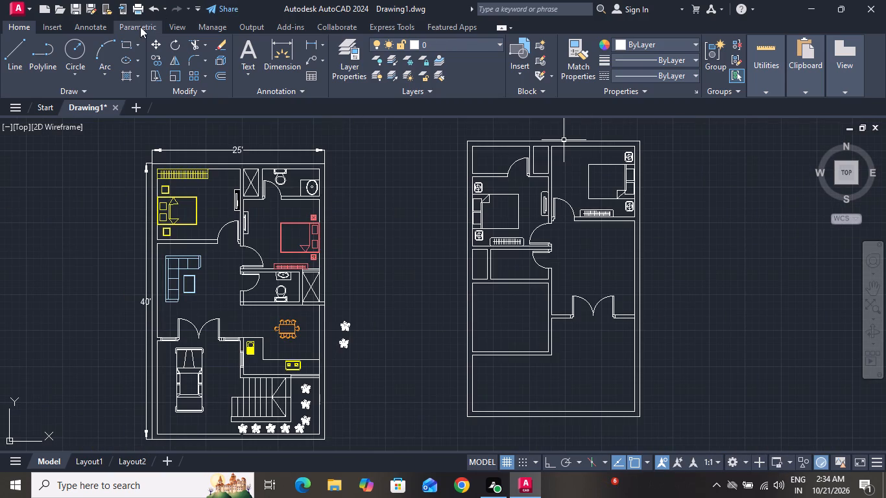
pyautogui.write('rec f o')
pyautogui.press('space')
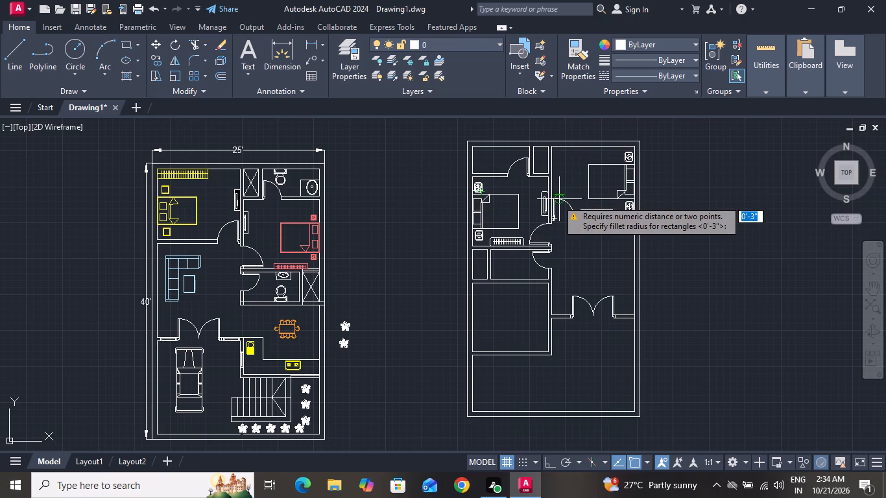
pyautogui.keyDown('ctrl'); pyautogui.scroll(3, 557, 200); pyautogui.keyUp('ctrl')
pyautogui.keyDown('ctrl'); pyautogui.scroll(-4, 557, 200); pyautogui.keyUp('ctrl')
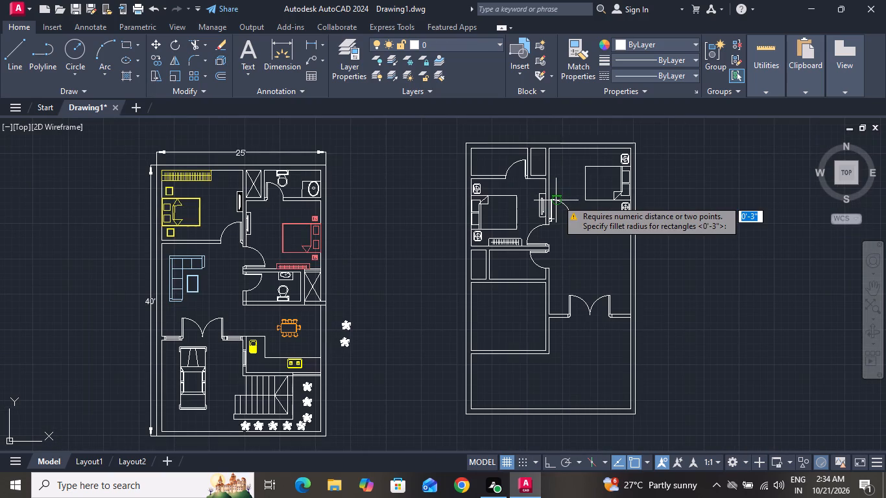
pyautogui.moveTo(569, 191); pyautogui.dragTo(573, 181)
pyautogui.click(573, 181)
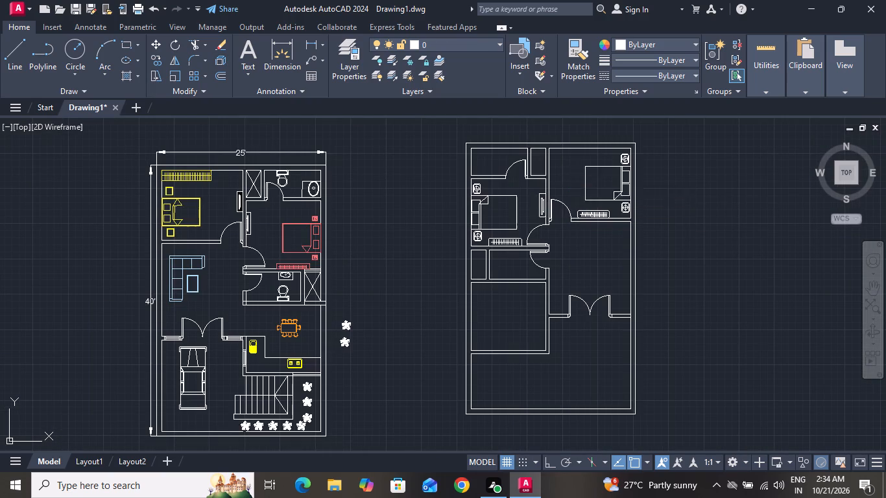
pyautogui.keyDown('ctrl'); pyautogui.scroll(5, 553, 167); pyautogui.keyUp('ctrl')
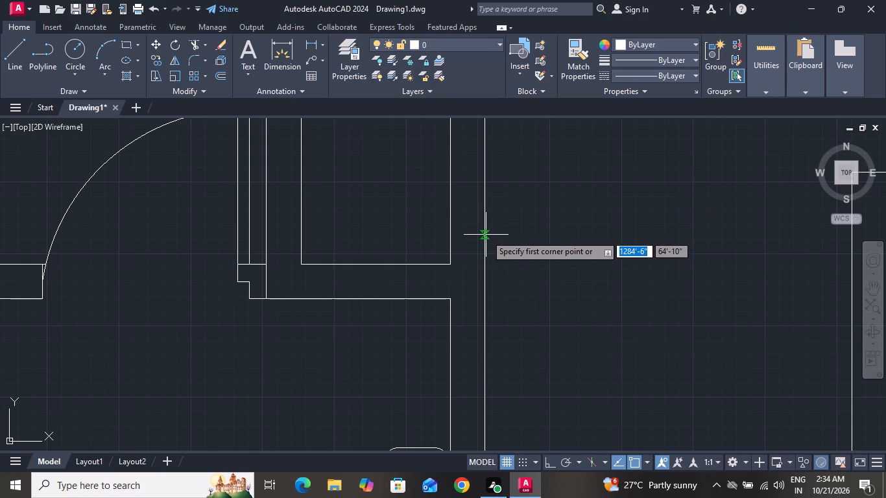
pyautogui.moveTo(486, 235); pyautogui.dragTo(502, 309)
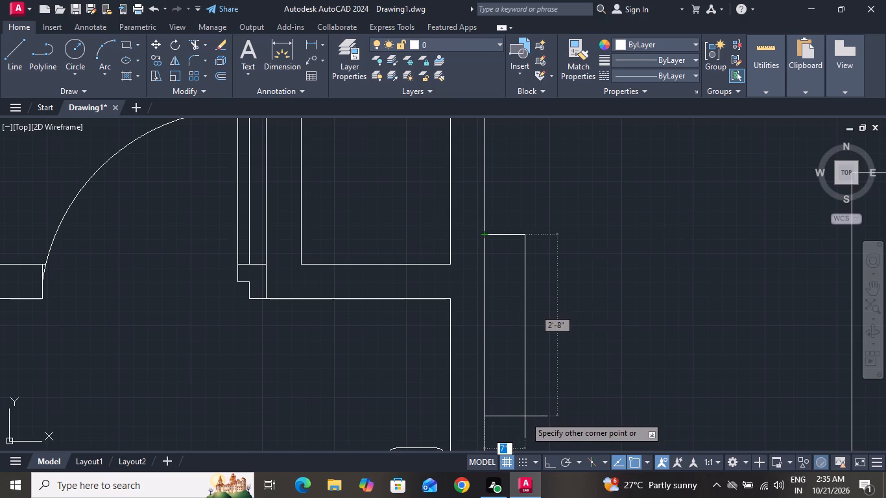
pyautogui.keyDown('ctrl'); pyautogui.scroll(-1, 525, 416); pyautogui.keyUp('ctrl')
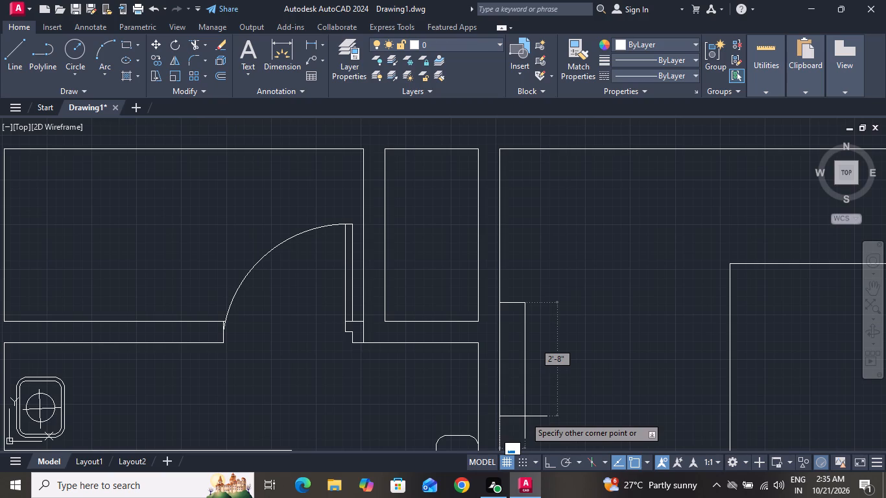
pyautogui.click(525, 416)
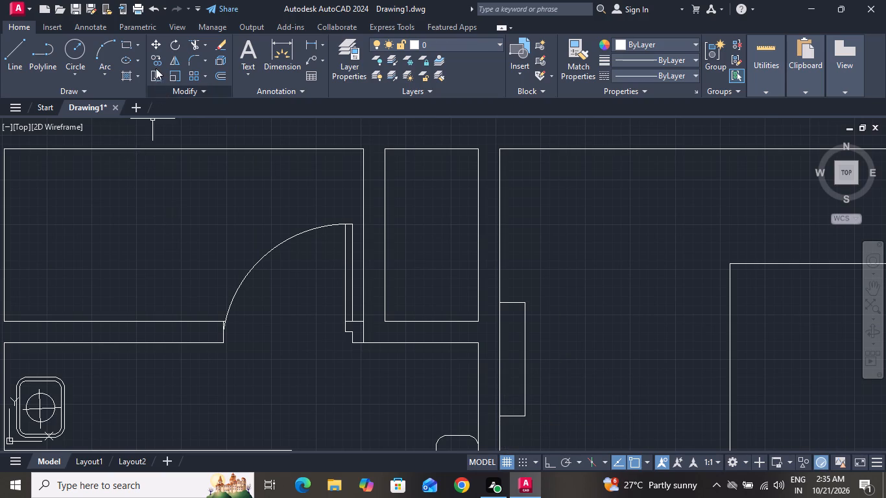
# Draw a thin vertical rectangle about 1" by 1'-9" inside the adjacent bedroom's wall unit as the TV screen.
pyautogui.click(124, 44)
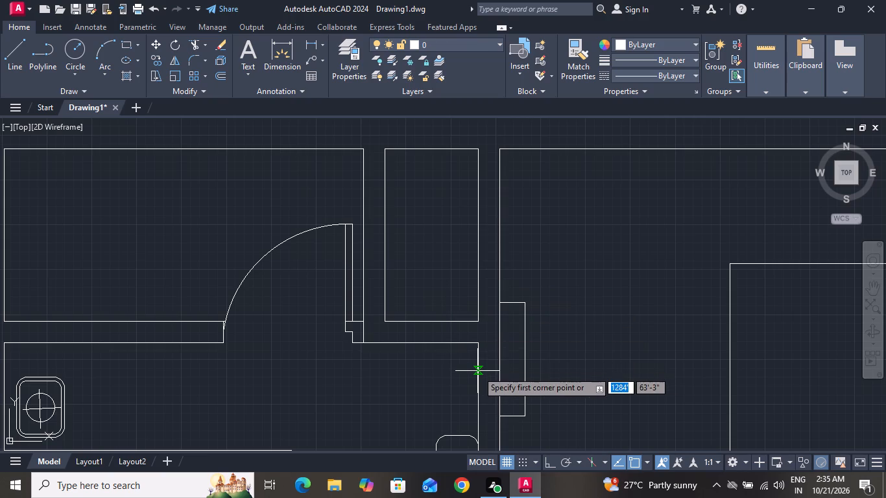
pyautogui.keyDown('ctrl'); pyautogui.scroll(1, 477, 371); pyautogui.keyUp('ctrl')
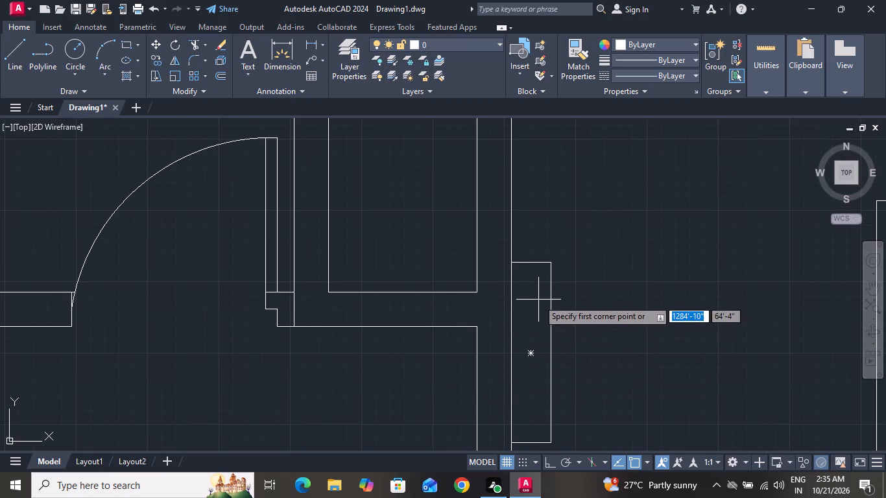
pyautogui.click(536, 287)
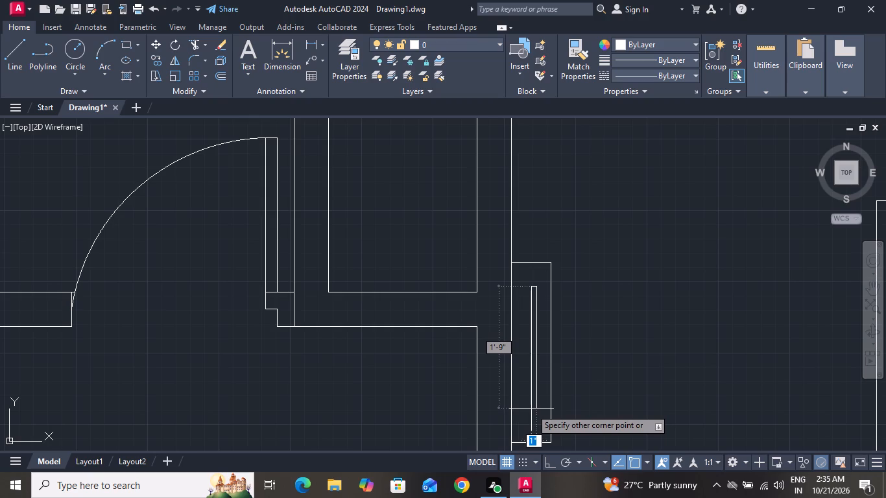
pyautogui.click(531, 409)
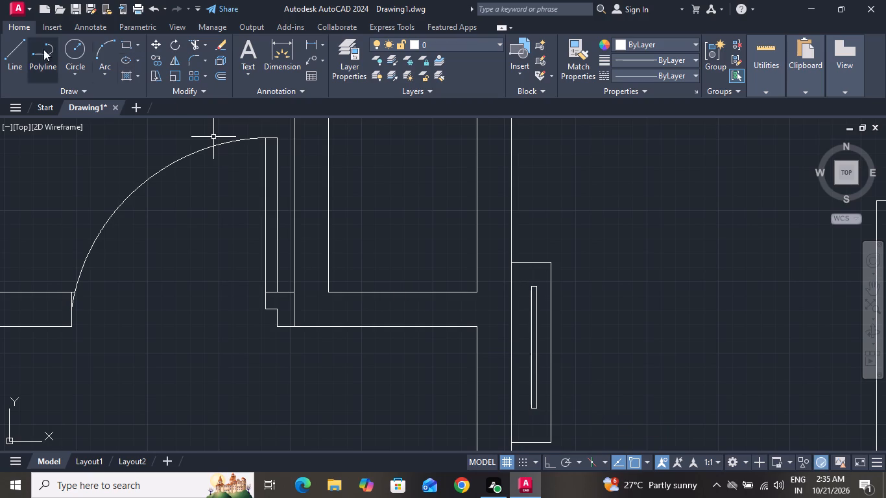
# Draw the TV's back with lines about 1" off the thin rectangle's wall-facing side, angled at both ends, and end the Line command.
pyautogui.click(8, 50)
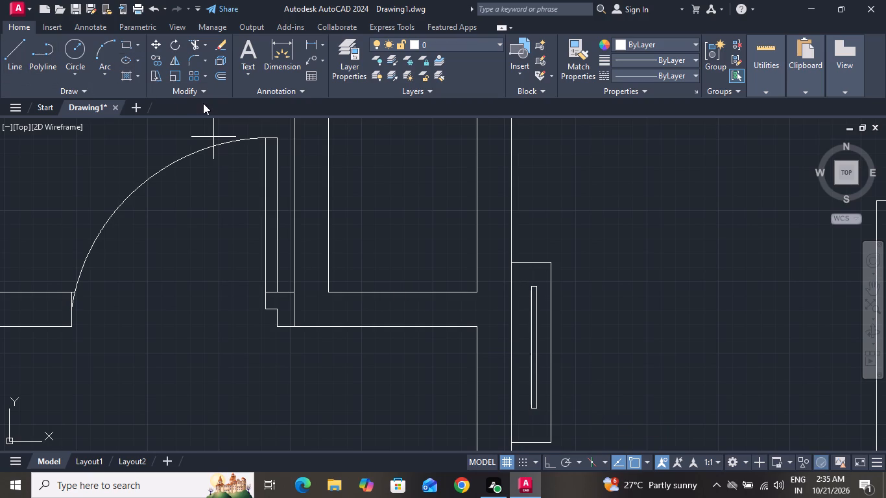
pyautogui.click(531, 301)
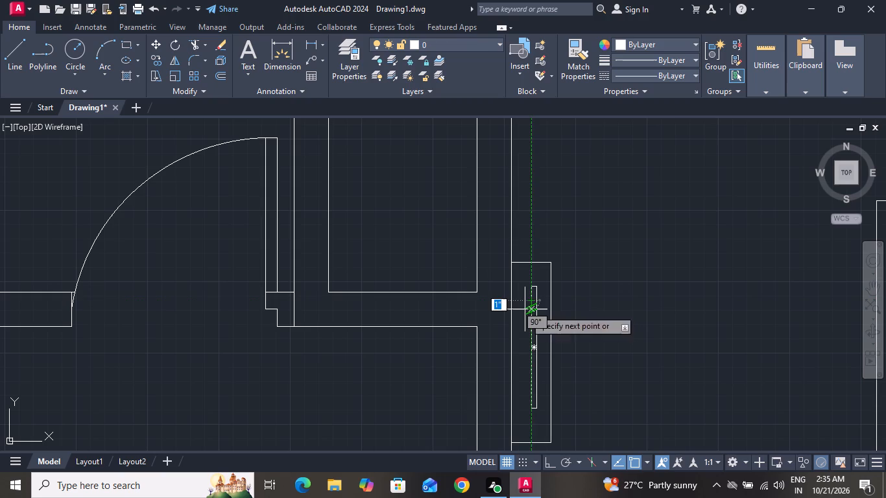
pyautogui.click(525, 309)
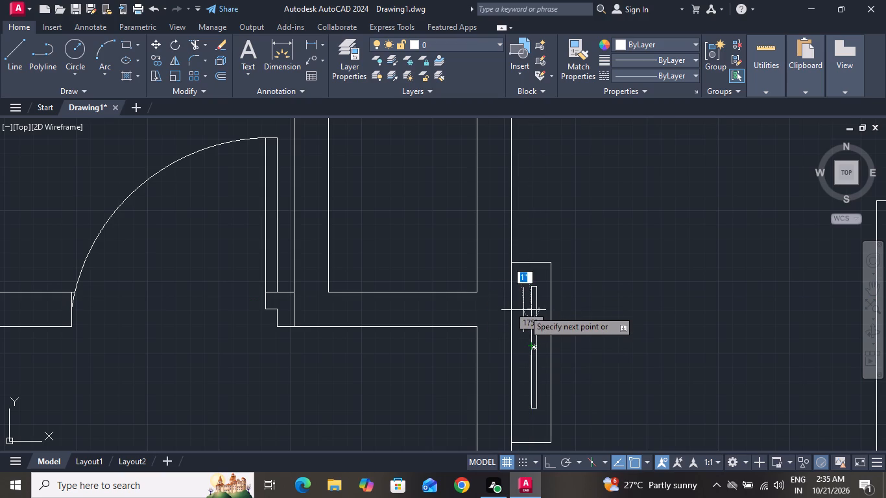
pyautogui.keyDown('ctrl'); pyautogui.scroll(3, 525, 319); pyautogui.keyUp('ctrl')
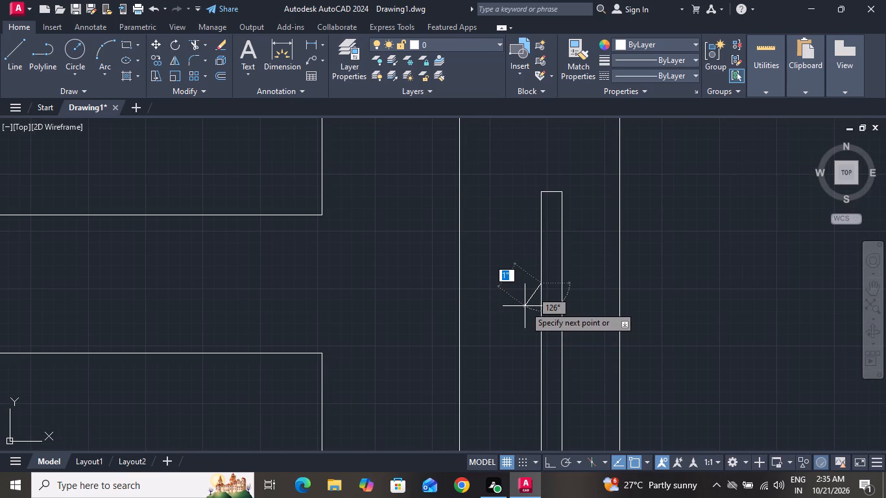
pyautogui.click(525, 306)
pyautogui.keyDown('ctrl'); pyautogui.scroll(-3, 523, 340); pyautogui.keyUp('ctrl')
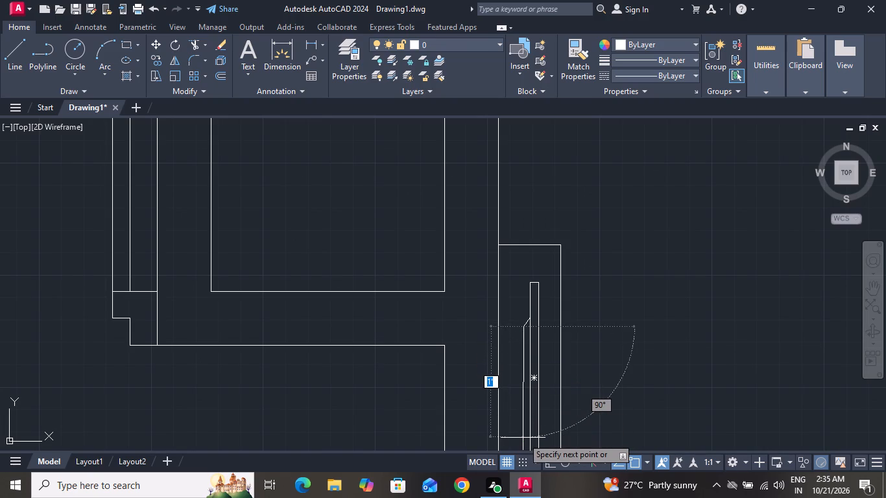
pyautogui.keyDown('ctrl'); pyautogui.scroll(-4, 523, 438); pyautogui.keyUp('ctrl')
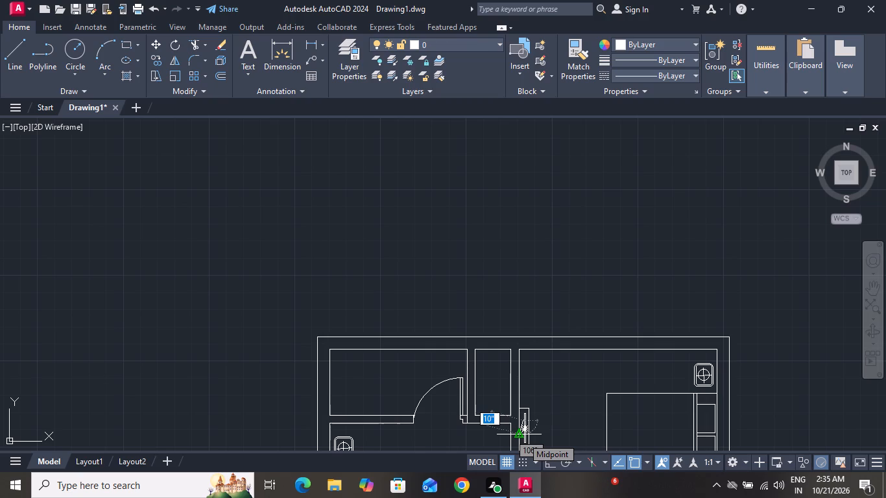
pyautogui.keyDown('ctrl'); pyautogui.scroll(-6, 500, 375); pyautogui.keyUp('ctrl')
pyautogui.keyDown('ctrl'); pyautogui.scroll(3, 489, 406); pyautogui.keyUp('ctrl')
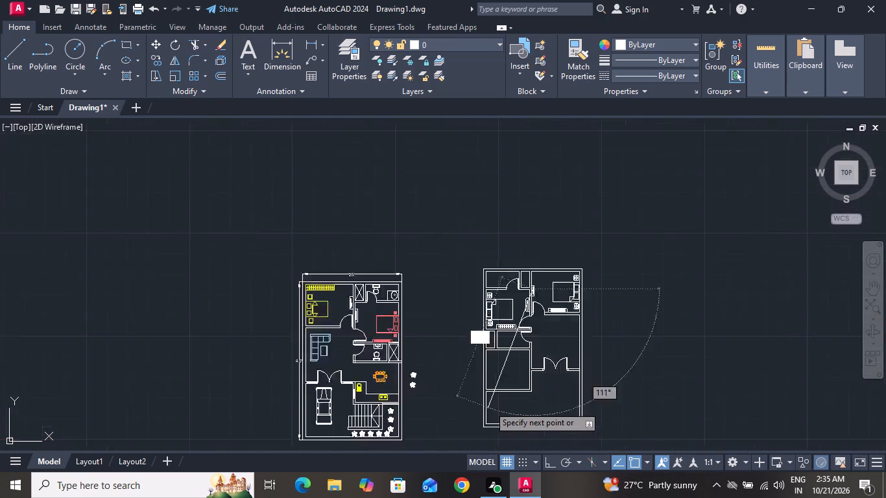
pyautogui.keyDown('ctrl'); pyautogui.scroll(3, 489, 406); pyautogui.keyUp('ctrl')
pyautogui.keyDown('ctrl'); pyautogui.scroll(-4, 506, 392); pyautogui.keyUp('ctrl')
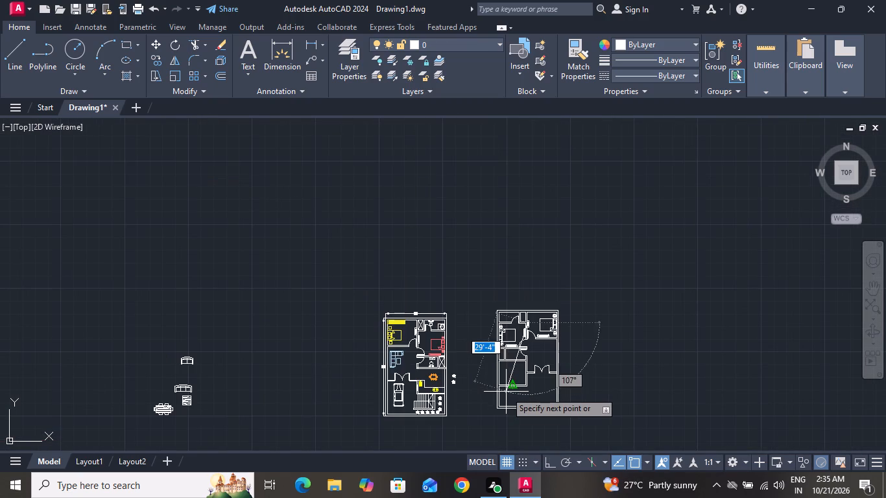
pyautogui.keyDown('ctrl'); pyautogui.scroll(3, 524, 325); pyautogui.keyUp('ctrl')
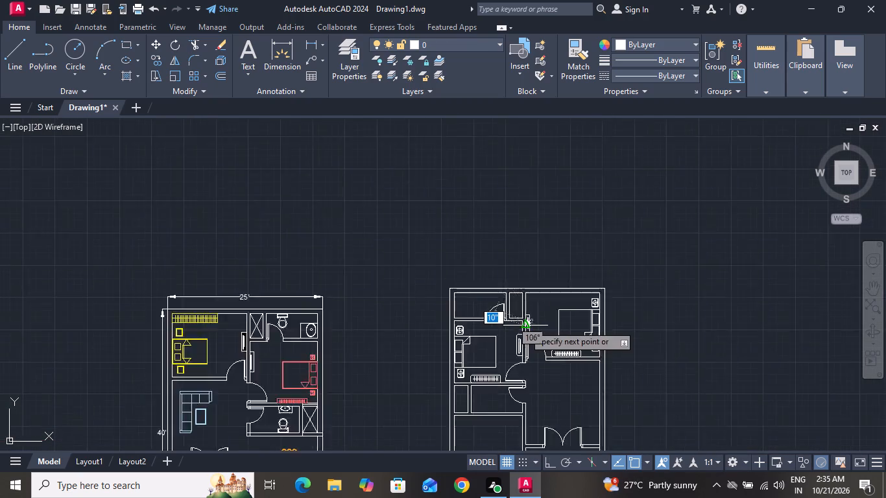
pyautogui.keyDown('ctrl'); pyautogui.scroll(6, 529, 325); pyautogui.keyUp('ctrl')
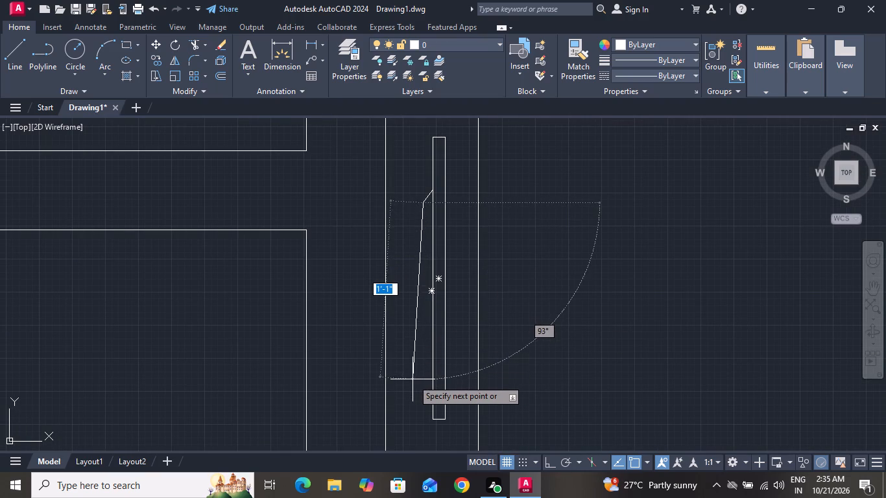
pyautogui.moveTo(423, 393); pyautogui.dragTo(436, 382)
pyautogui.click(436, 382)
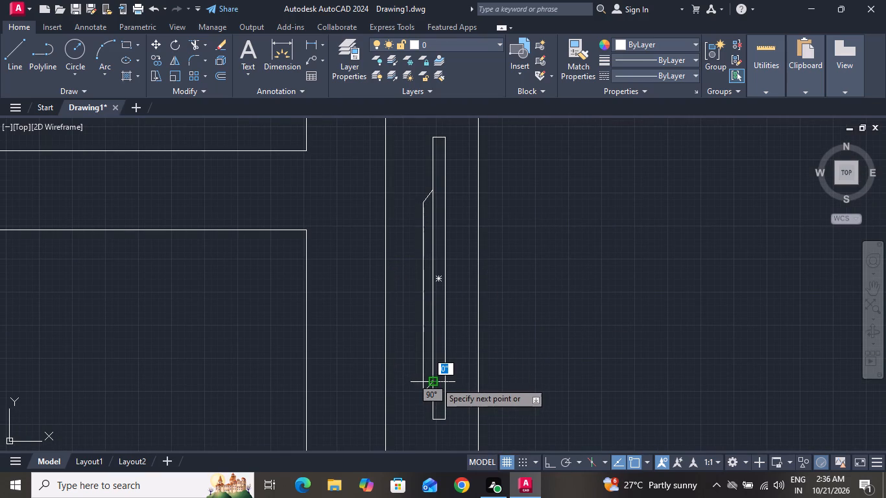
pyautogui.rightClick(436, 382)
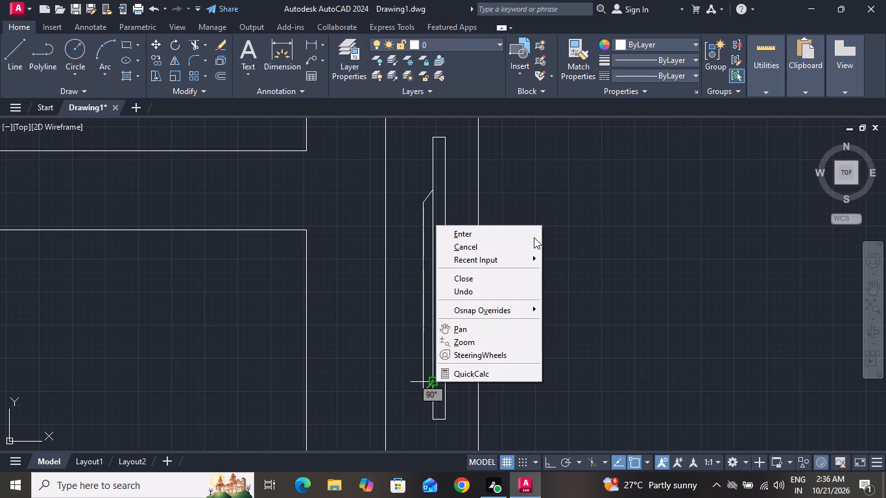
pyautogui.click(530, 244)
# Move the loose three-seat sofa, together with the yellow bedside square of the first plan's bedroom, across towards the floor plans.
pyautogui.keyDown('ctrl'); pyautogui.scroll(-3, 530, 244); pyautogui.keyUp('ctrl')
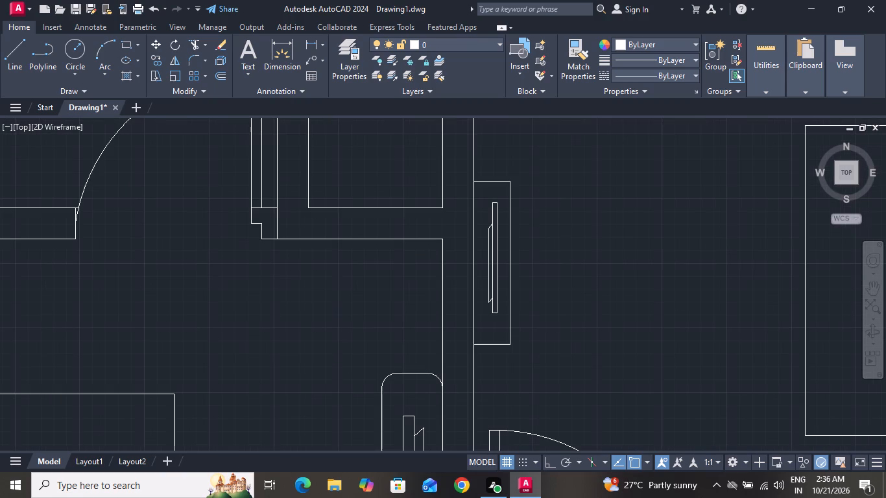
pyautogui.keyDown('ctrl'); pyautogui.scroll(-3, 530, 244); pyautogui.keyUp('ctrl')
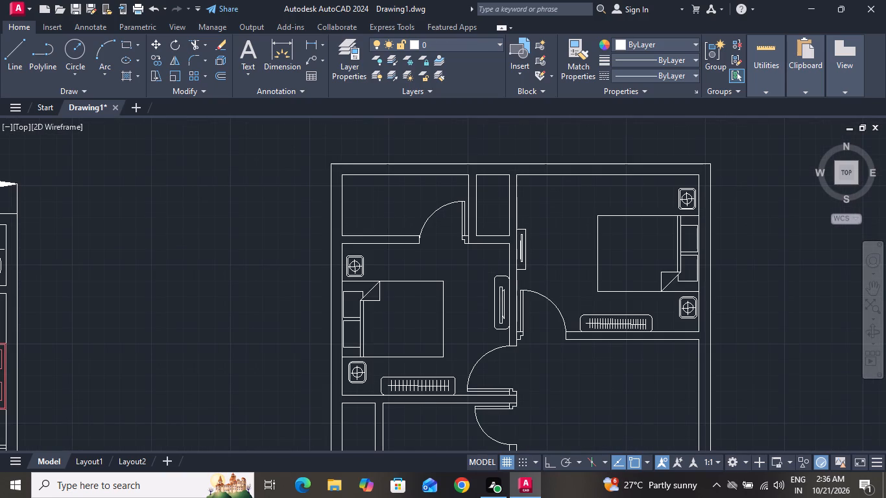
pyautogui.keyDown('ctrl'); pyautogui.scroll(-8, 530, 244); pyautogui.keyUp('ctrl')
pyautogui.keyDown('ctrl'); pyautogui.scroll(2, 529, 243); pyautogui.keyUp('ctrl')
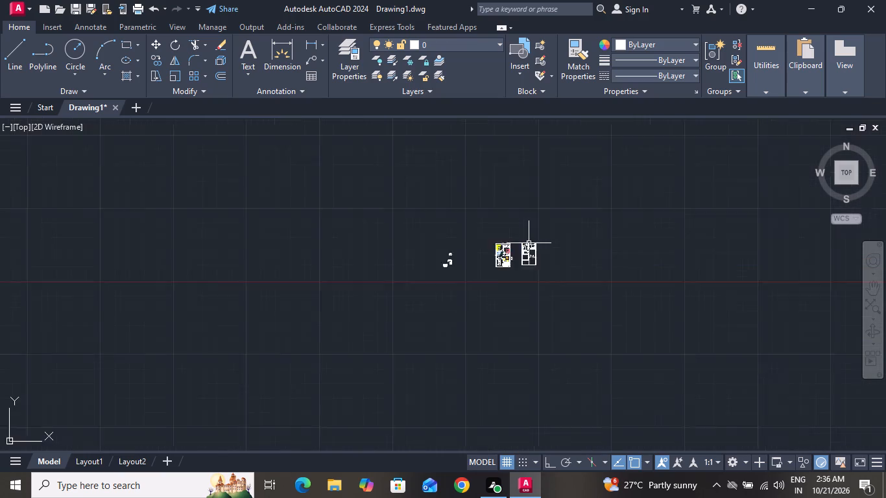
pyautogui.keyDown('ctrl'); pyautogui.scroll(5, 529, 243); pyautogui.keyUp('ctrl')
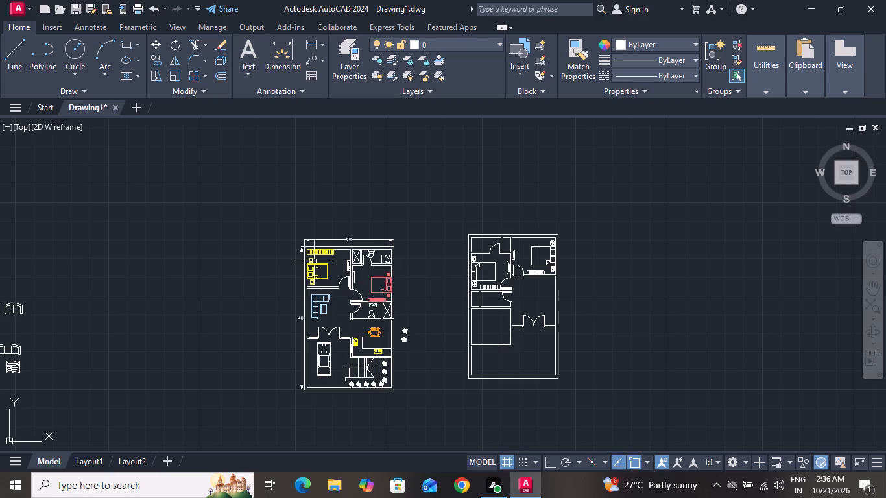
pyautogui.click(314, 261)
pyautogui.keyDown('ctrl'); pyautogui.scroll(-4, 248, 272); pyautogui.keyUp('ctrl')
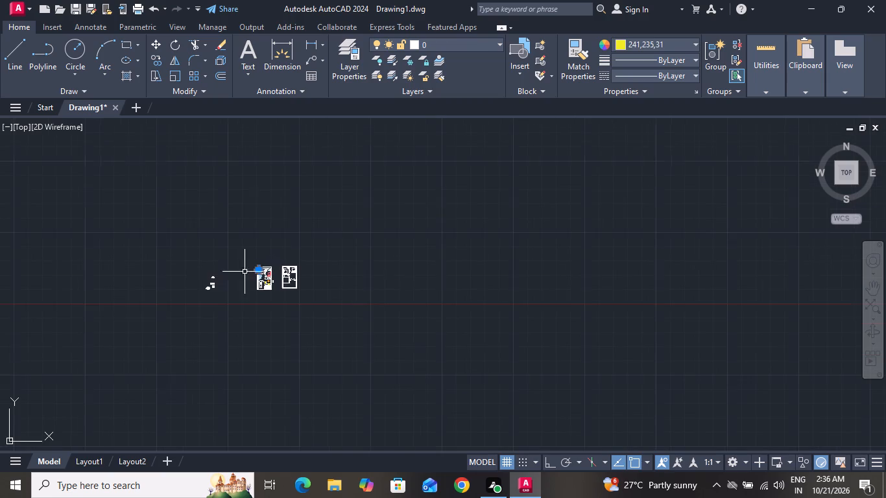
pyautogui.keyDown('ctrl'); pyautogui.scroll(7, 195, 298); pyautogui.keyUp('ctrl')
pyautogui.scroll(1, 195, 298)
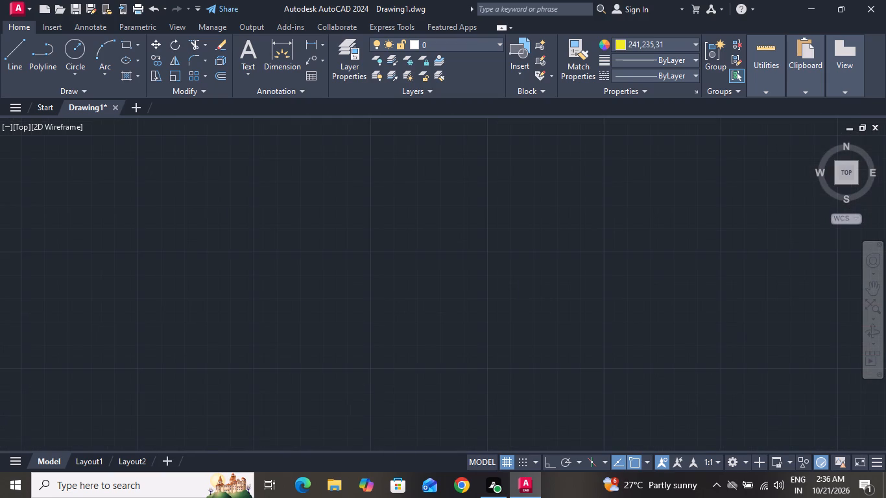
pyautogui.keyDown('ctrl'); pyautogui.scroll(-8, 195, 298); pyautogui.keyUp('ctrl')
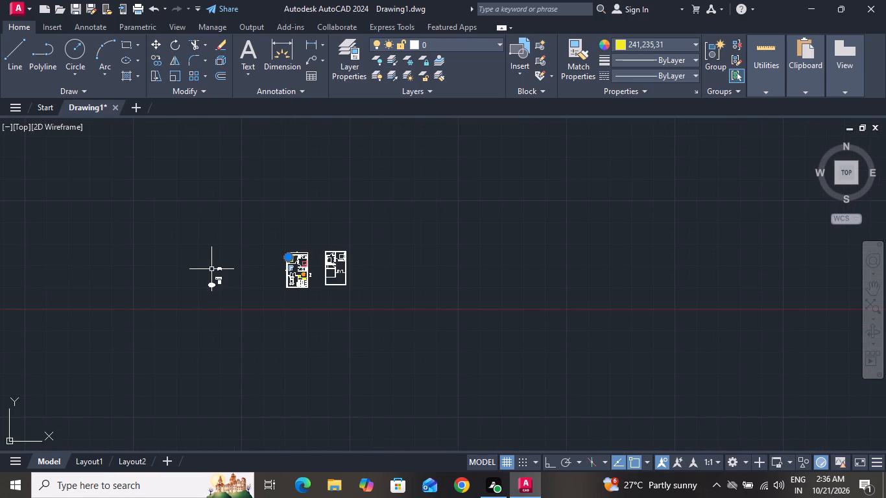
pyautogui.keyDown('ctrl'); pyautogui.scroll(4, 217, 277); pyautogui.keyUp('ctrl')
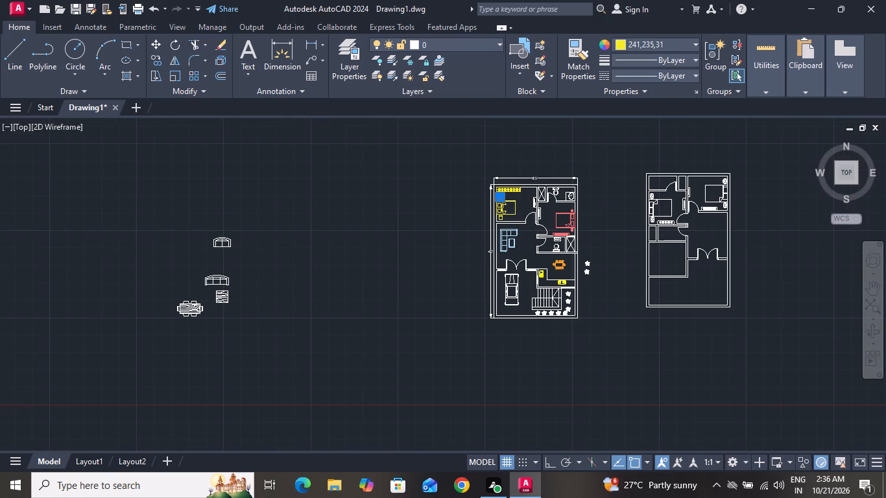
pyautogui.keyDown('ctrl'); pyautogui.scroll(1, 217, 277); pyautogui.keyUp('ctrl')
pyautogui.moveTo(263, 268); pyautogui.dragTo(180, 295)
pyautogui.click(180, 295)
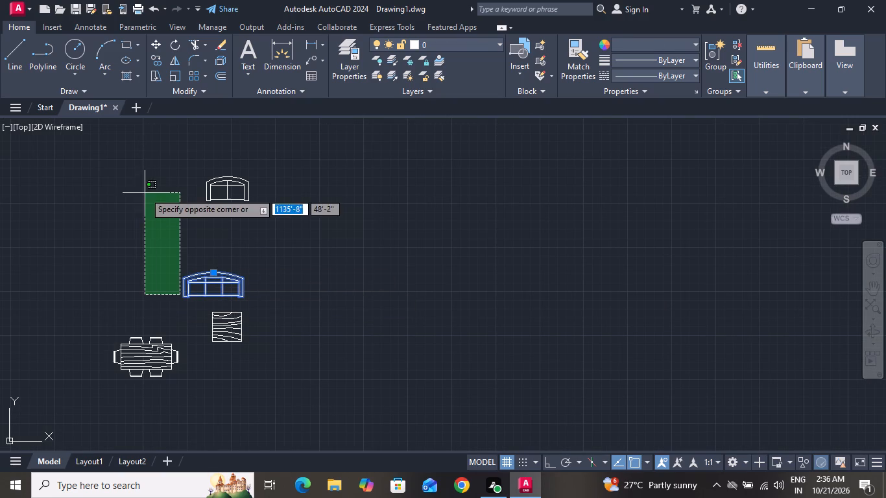
pyautogui.doubleClick(145, 193)
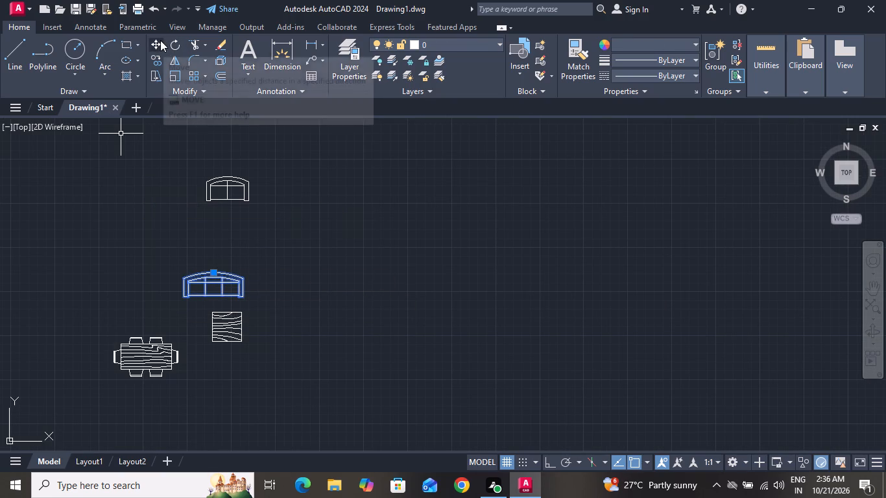
pyautogui.click(160, 40)
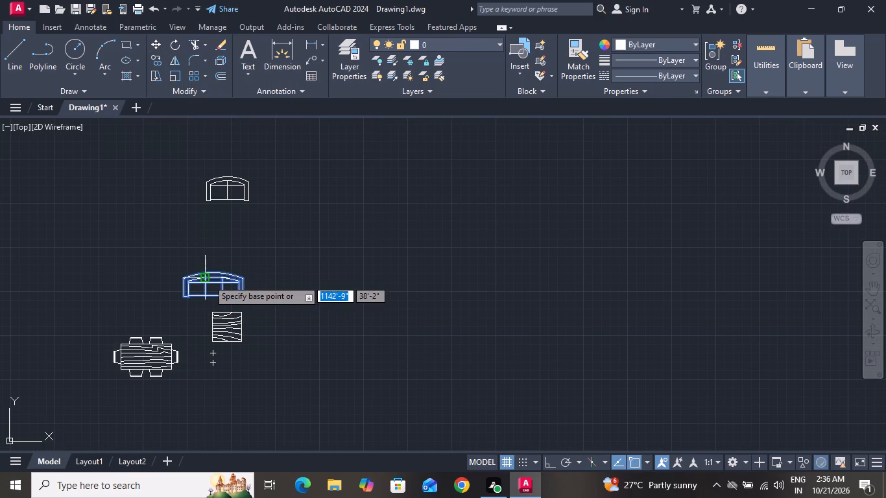
pyautogui.moveTo(208, 279); pyautogui.dragTo(408, 235)
pyautogui.click(527, 217)
# Move the loose three-seat sofa into the second plan's hall, just below the wall shared with the bedroom.
pyautogui.keyDown('ctrl'); pyautogui.scroll(-5, 527, 217); pyautogui.keyUp('ctrl')
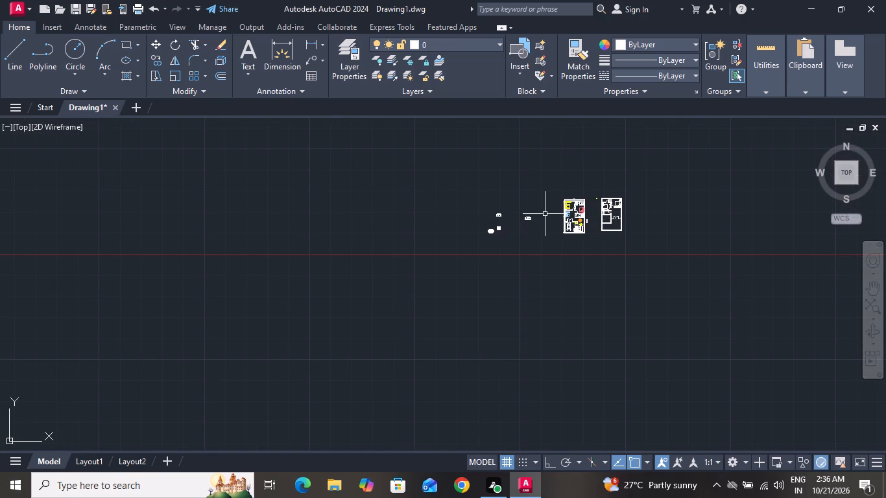
pyautogui.moveTo(544, 212); pyautogui.dragTo(525, 224)
pyautogui.click(525, 224)
pyautogui.doubleClick(525, 224)
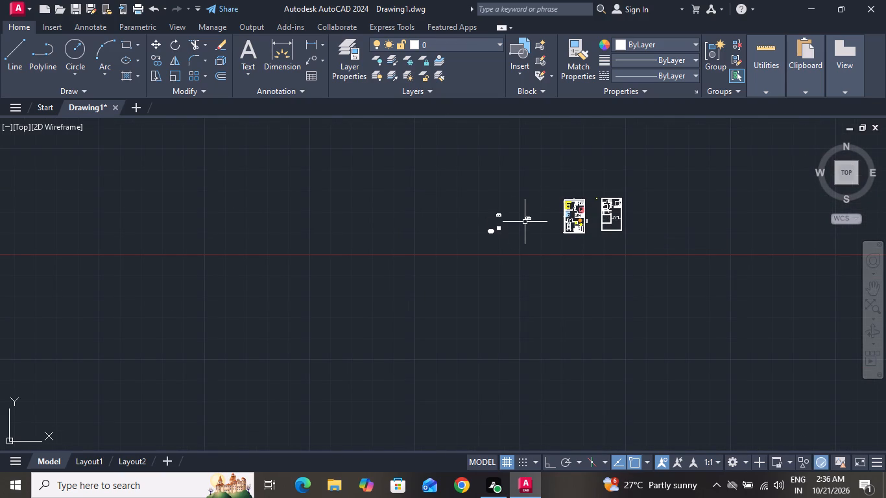
pyautogui.click(533, 215)
pyautogui.keyDown('ctrl'); pyautogui.scroll(5, 533, 215); pyautogui.keyUp('ctrl')
pyautogui.keyDown('ctrl'); pyautogui.scroll(-8, 533, 215); pyautogui.keyUp('ctrl')
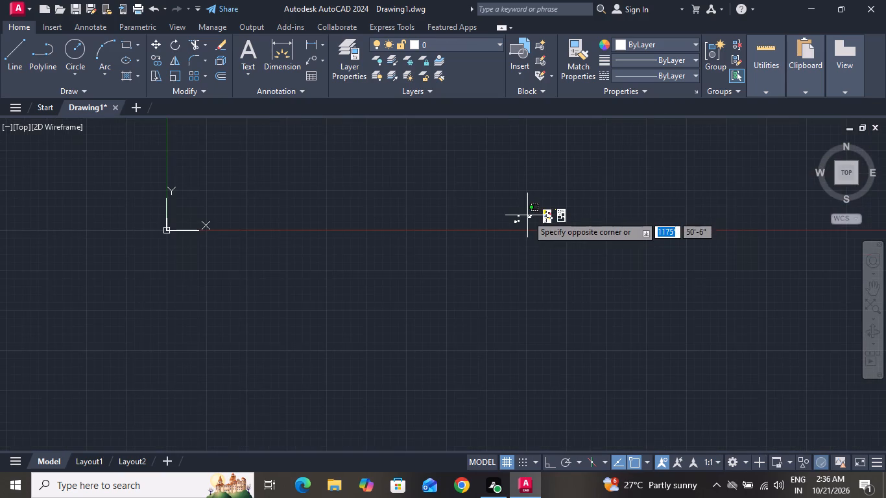
pyautogui.keyDown('ctrl'); pyautogui.scroll(5, 527, 215); pyautogui.keyUp('ctrl')
pyautogui.click(521, 236)
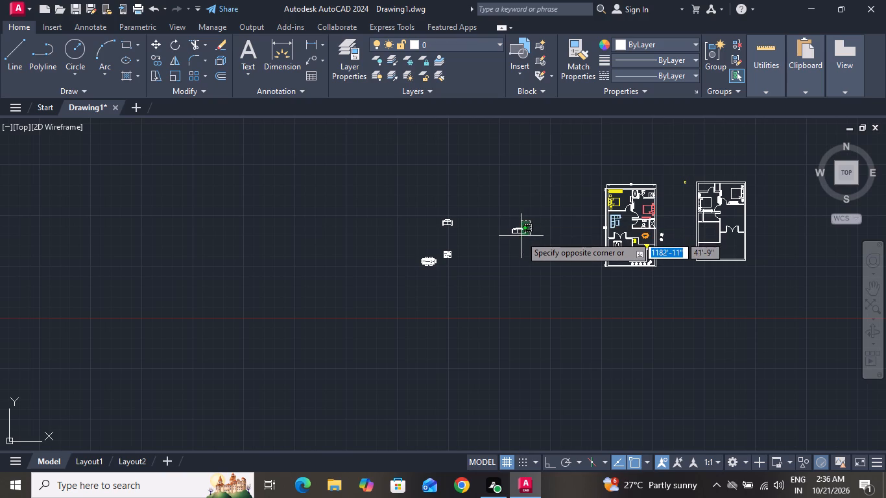
pyautogui.click(156, 46)
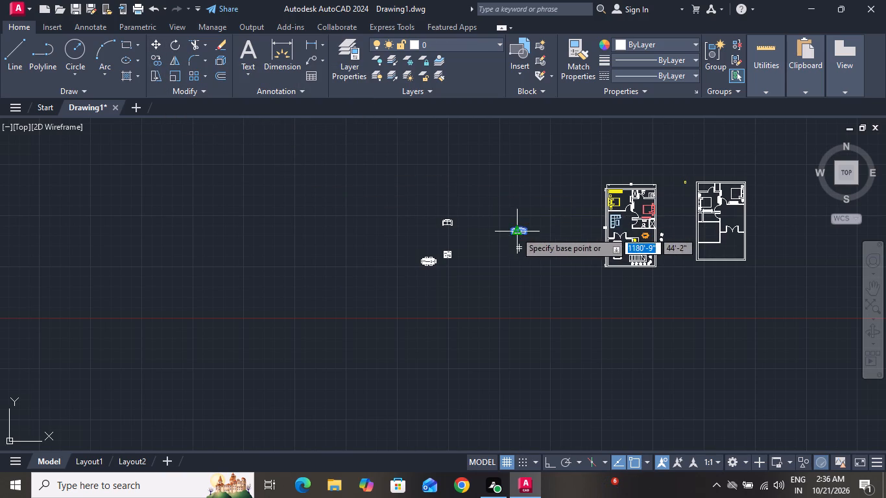
pyautogui.click(516, 231)
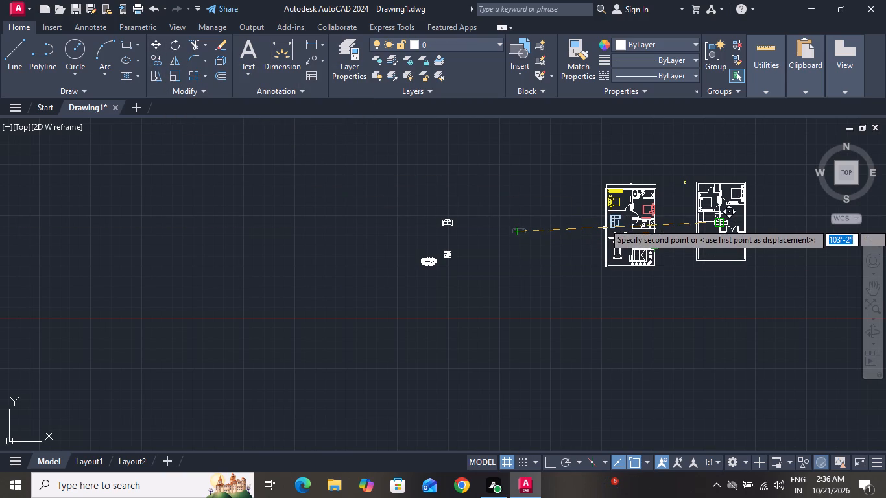
pyautogui.keyDown('ctrl'); pyautogui.scroll(1, 734, 213); pyautogui.keyUp('ctrl')
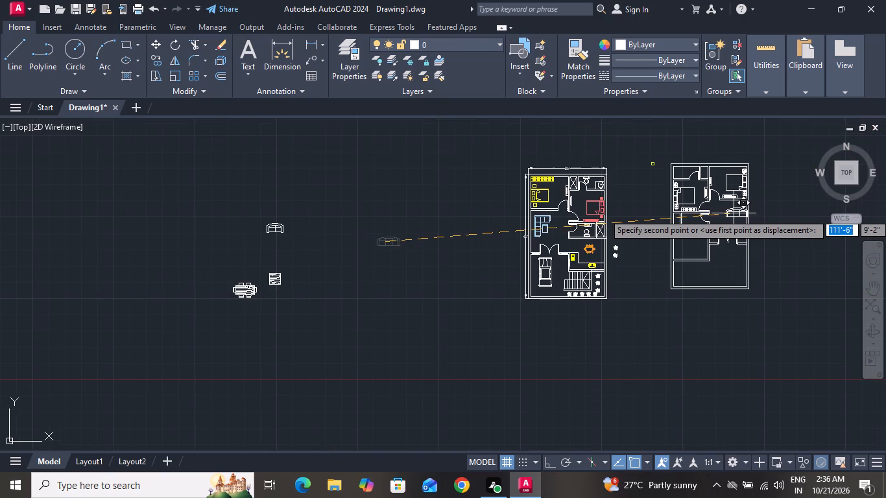
pyautogui.keyDown('ctrl'); pyautogui.scroll(2, 734, 213); pyautogui.keyUp('ctrl')
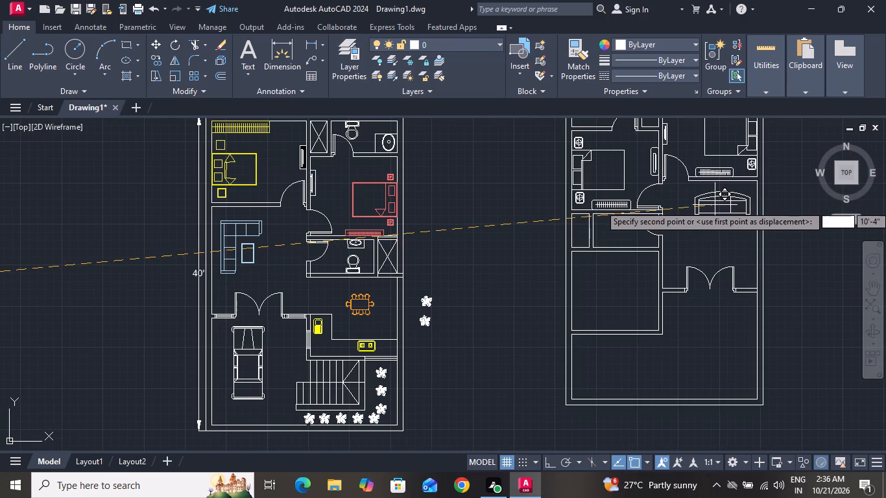
pyautogui.click(715, 205)
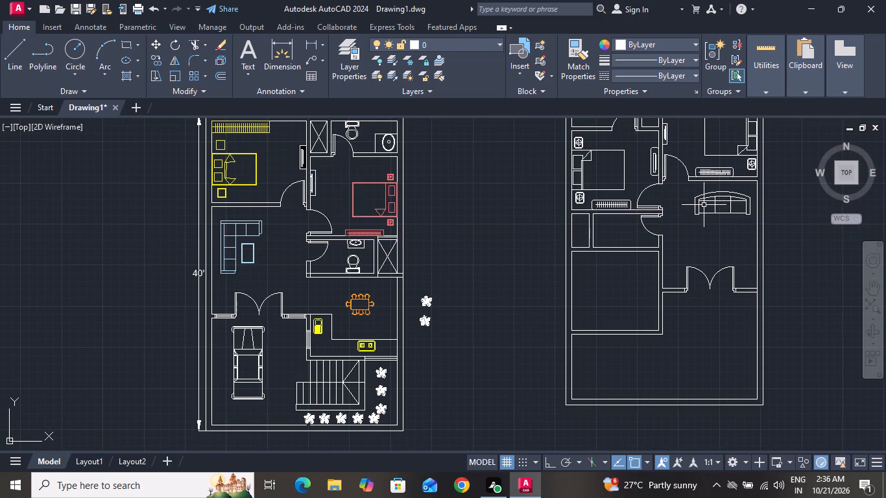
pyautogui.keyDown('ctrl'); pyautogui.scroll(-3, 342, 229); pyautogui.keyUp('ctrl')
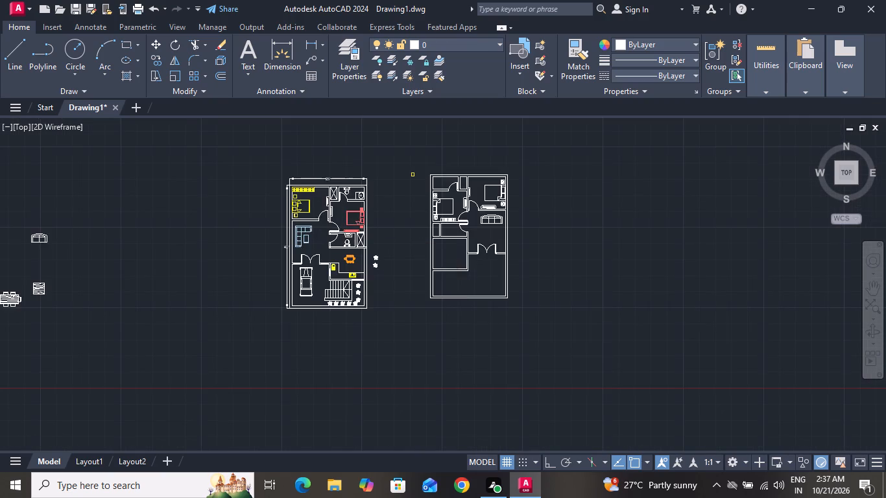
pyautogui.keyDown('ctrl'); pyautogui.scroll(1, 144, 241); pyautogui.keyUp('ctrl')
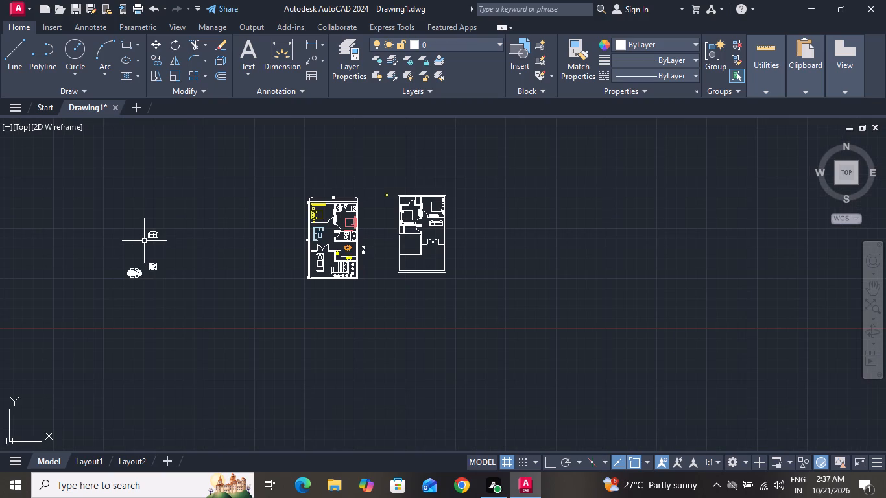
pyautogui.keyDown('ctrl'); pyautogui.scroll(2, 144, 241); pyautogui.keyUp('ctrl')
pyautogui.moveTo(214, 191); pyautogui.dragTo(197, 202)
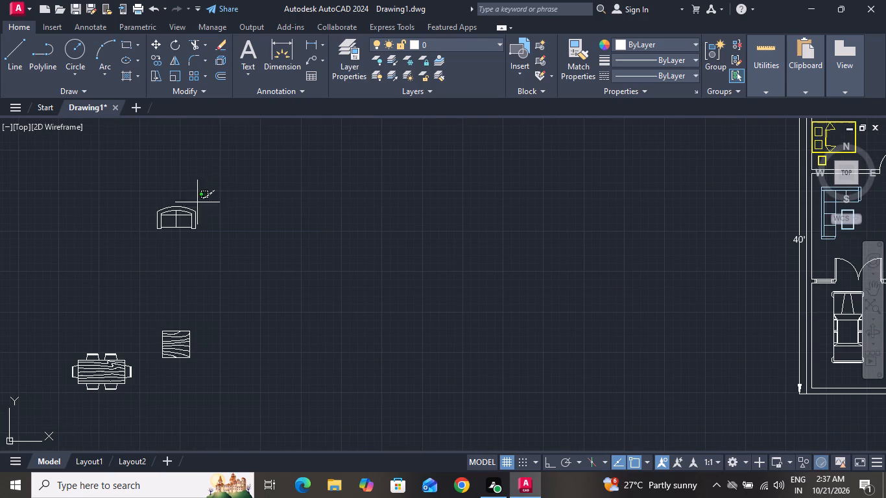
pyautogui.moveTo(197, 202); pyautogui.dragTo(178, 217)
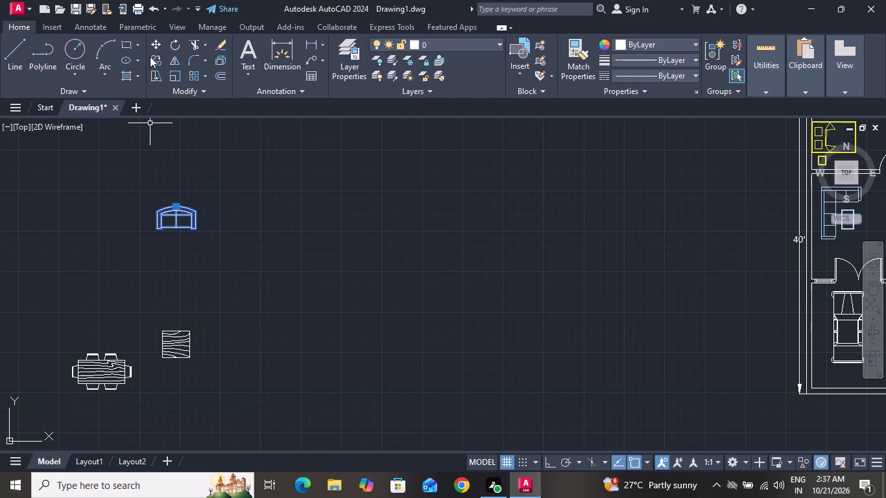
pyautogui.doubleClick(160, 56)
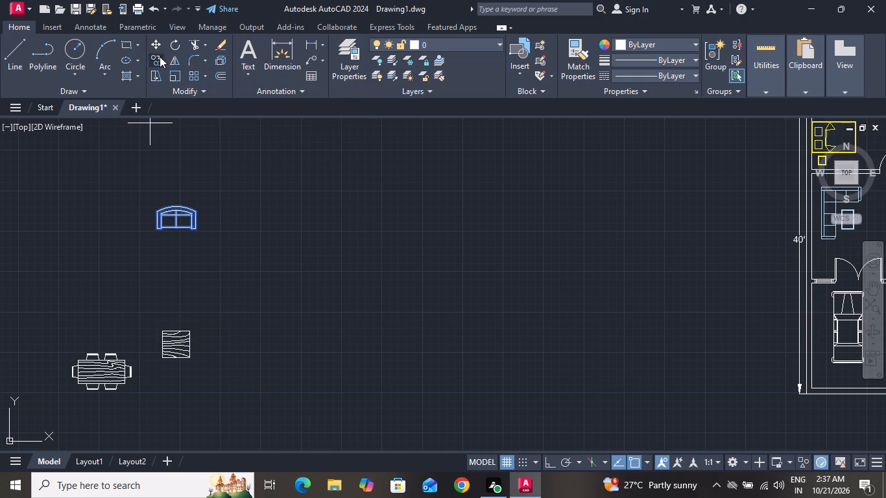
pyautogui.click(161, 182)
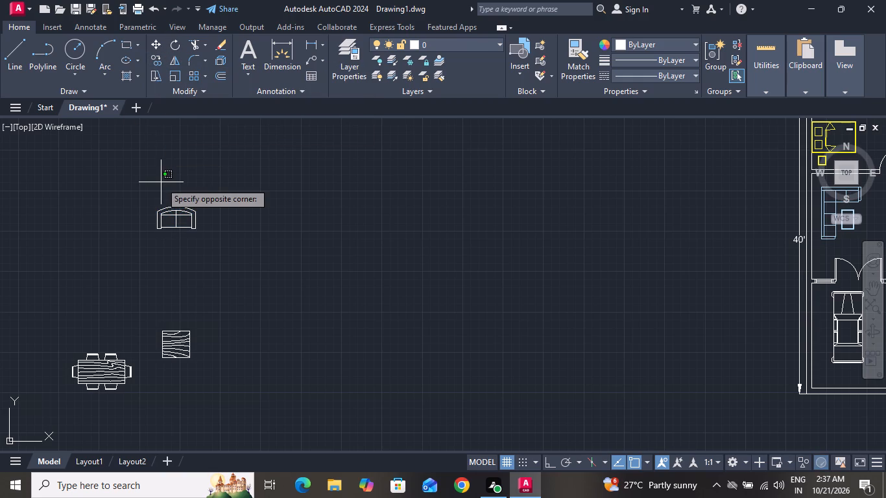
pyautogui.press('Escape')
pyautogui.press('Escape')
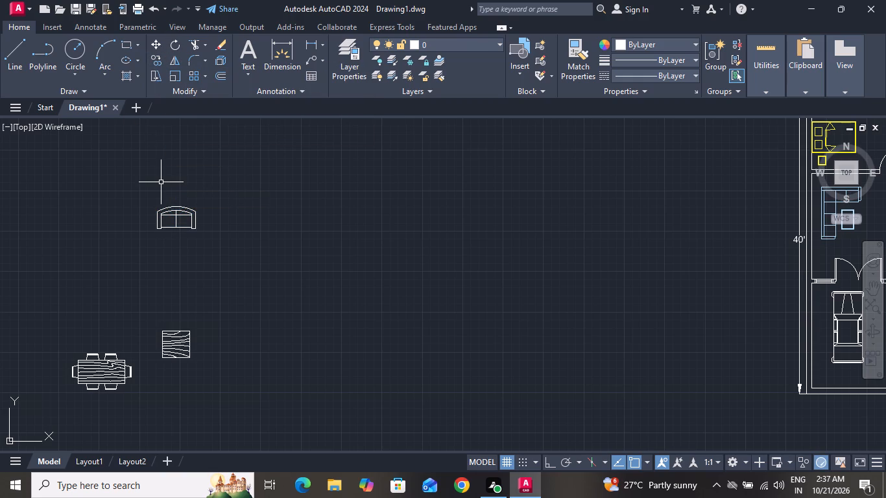
# Move the loose two-seat sofa into the second plan's hall, below the three-seat sofa and beside the outer side wall.
pyautogui.click(189, 212)
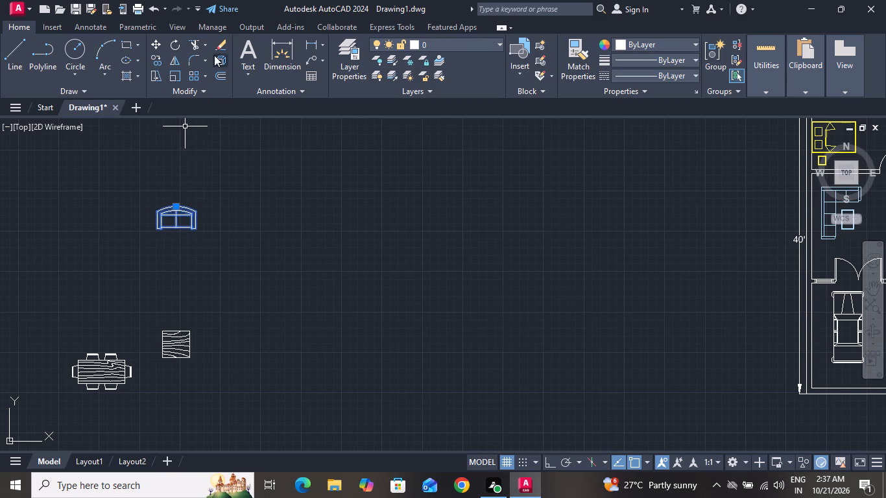
pyautogui.doubleClick(156, 47)
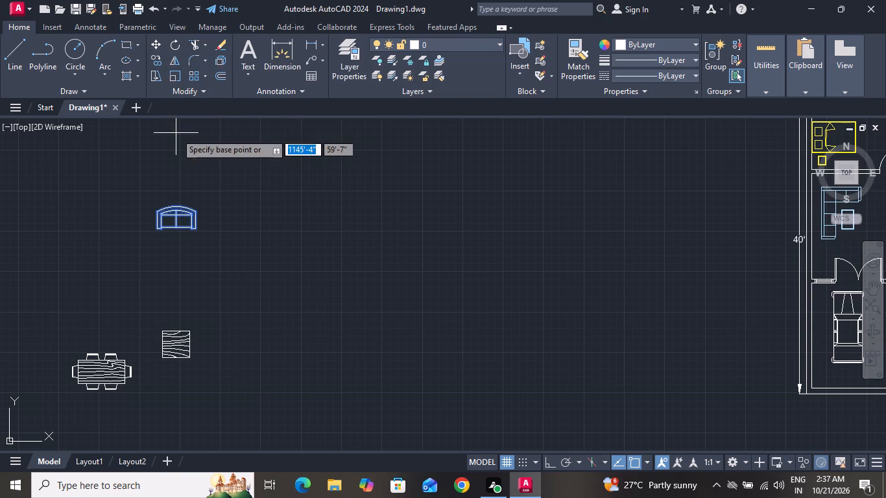
pyautogui.moveTo(187, 218); pyautogui.dragTo(274, 204)
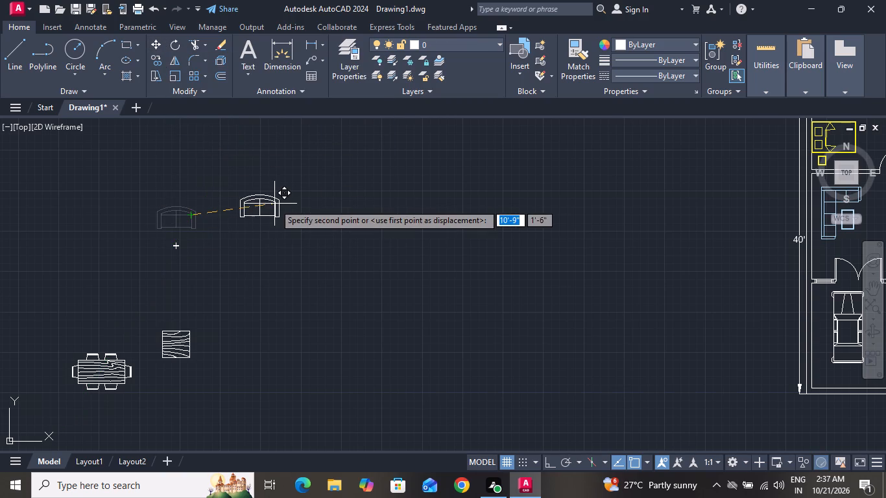
pyautogui.keyDown('ctrl'); pyautogui.scroll(-4, 274, 204); pyautogui.keyUp('ctrl')
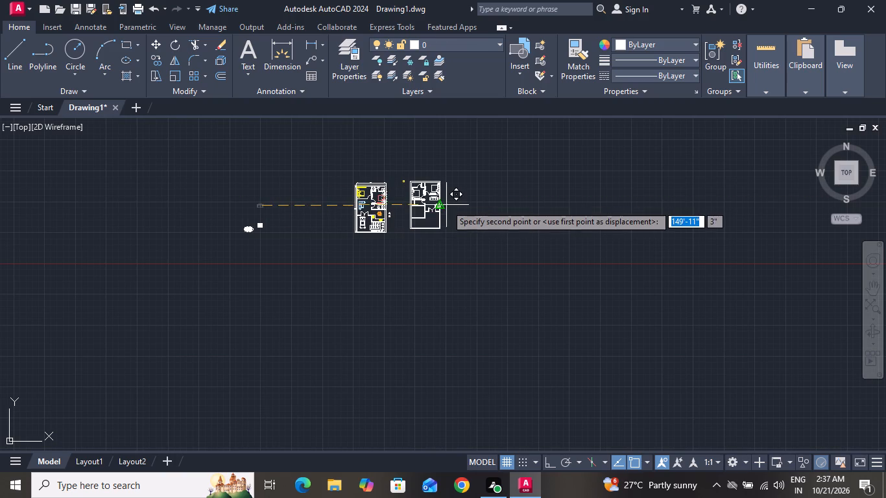
pyautogui.keyDown('ctrl'); pyautogui.scroll(5, 446, 206); pyautogui.keyUp('ctrl')
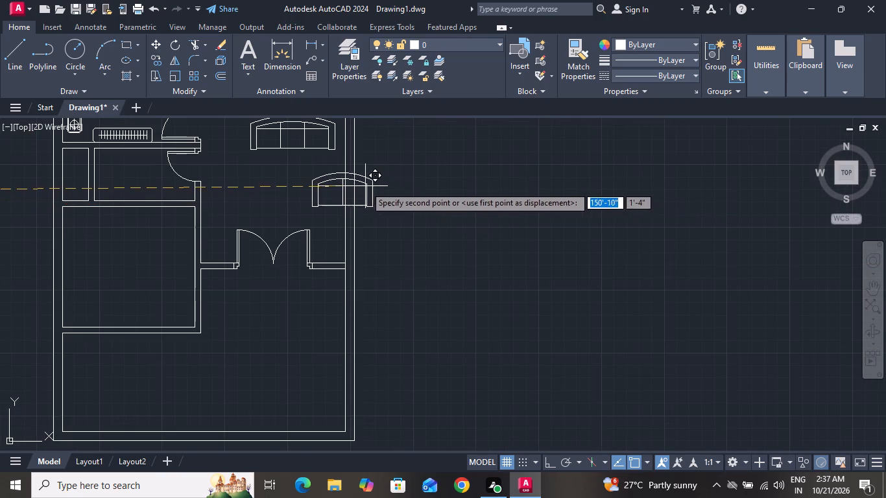
pyautogui.click(337, 180)
# Rotate the two-seat sofa a quarter turn clockwise with Ortho on, so its back faces the outer side wall.
pyautogui.click(337, 180)
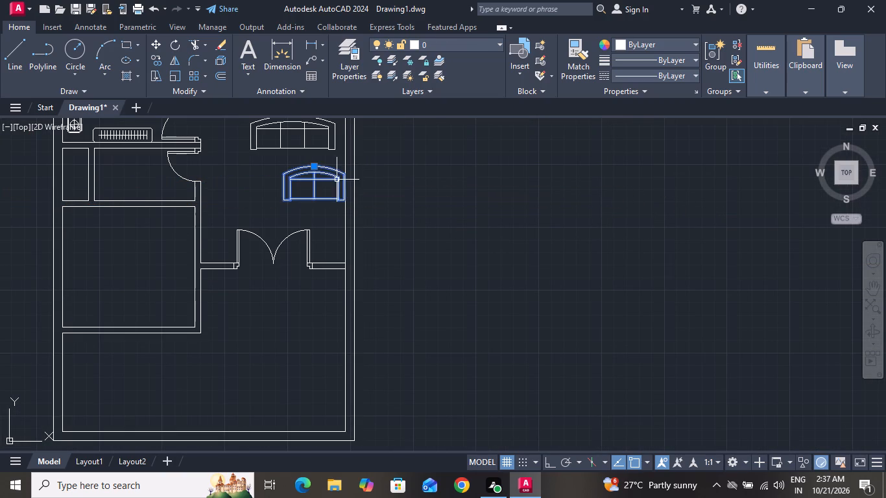
pyautogui.click(172, 38)
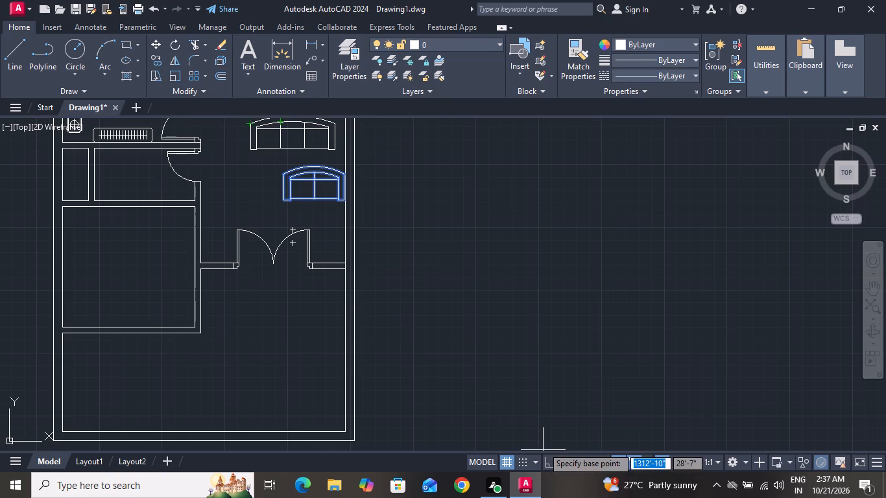
pyautogui.click(545, 459)
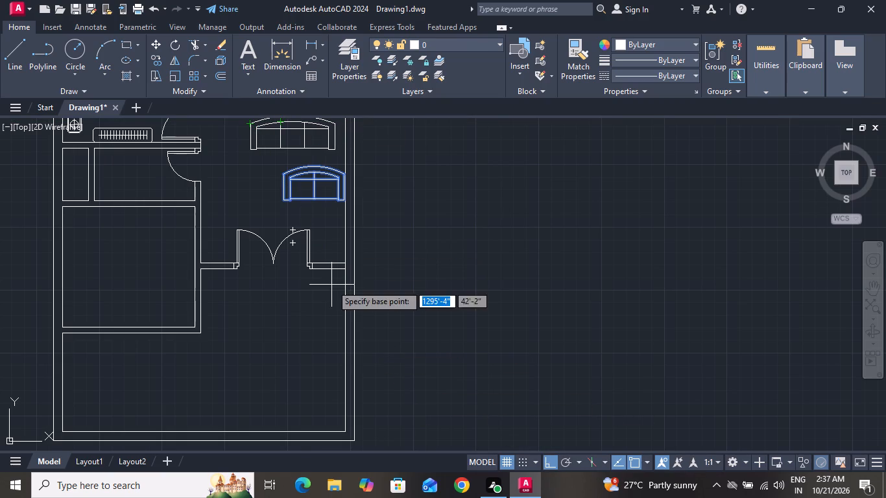
pyautogui.doubleClick(285, 208)
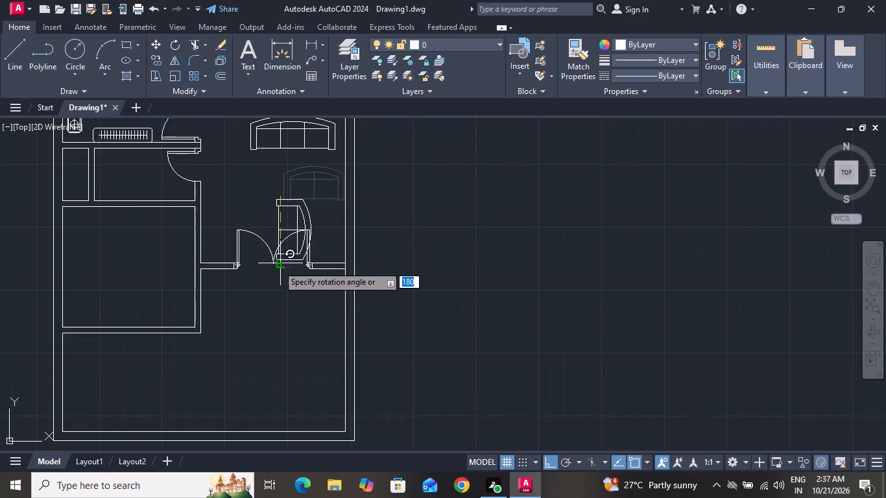
pyautogui.click(278, 294)
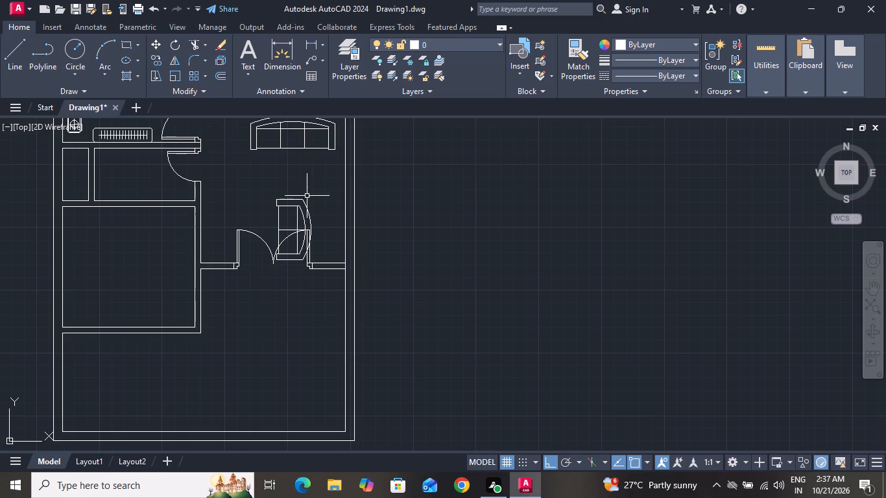
# Turn Ortho off and move the rotated two-seat sofa clear of the double door, close to the hall's outer side wall.
pyautogui.click(302, 200)
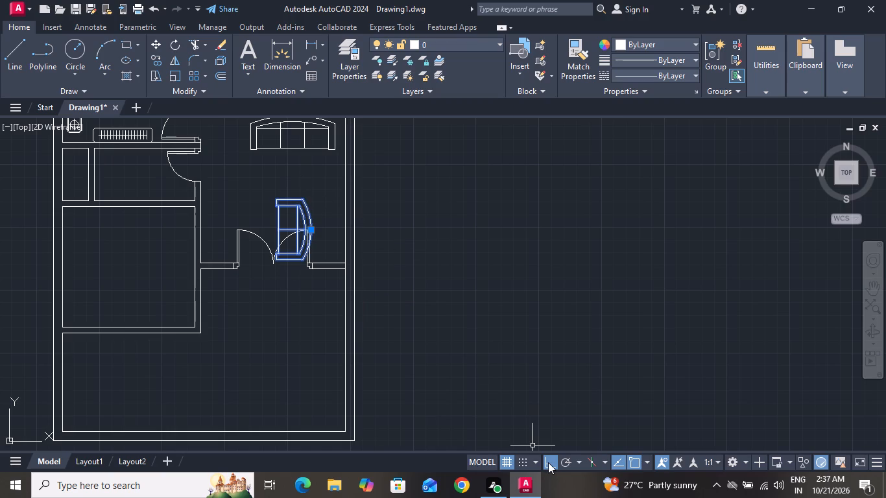
pyautogui.click(548, 462)
pyautogui.click(158, 46)
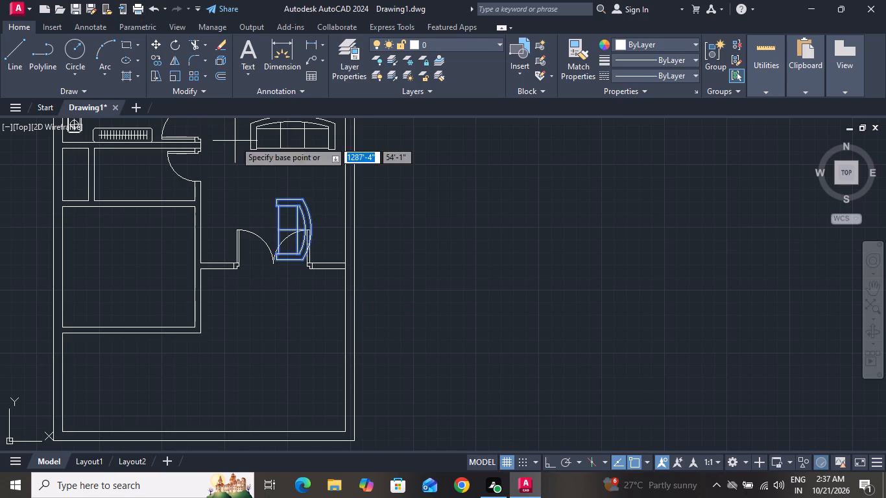
pyautogui.moveTo(288, 235); pyautogui.dragTo(310, 204)
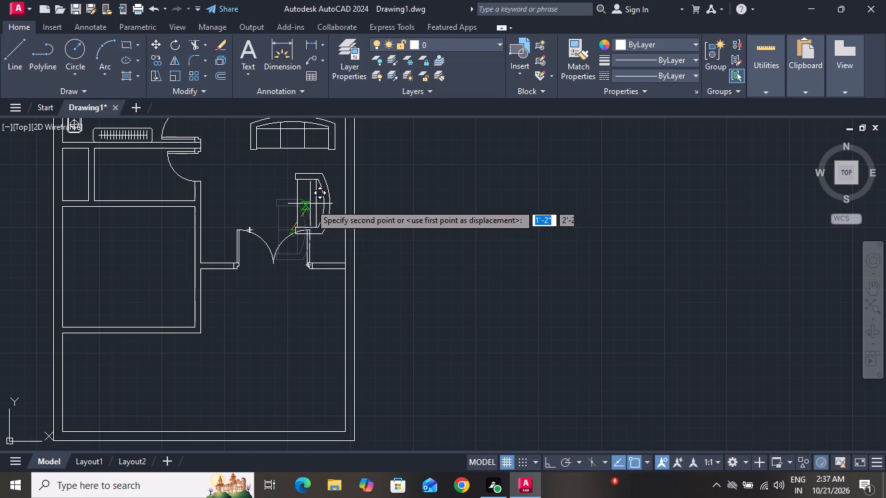
pyautogui.moveTo(310, 204); pyautogui.dragTo(318, 196)
pyautogui.click(322, 190)
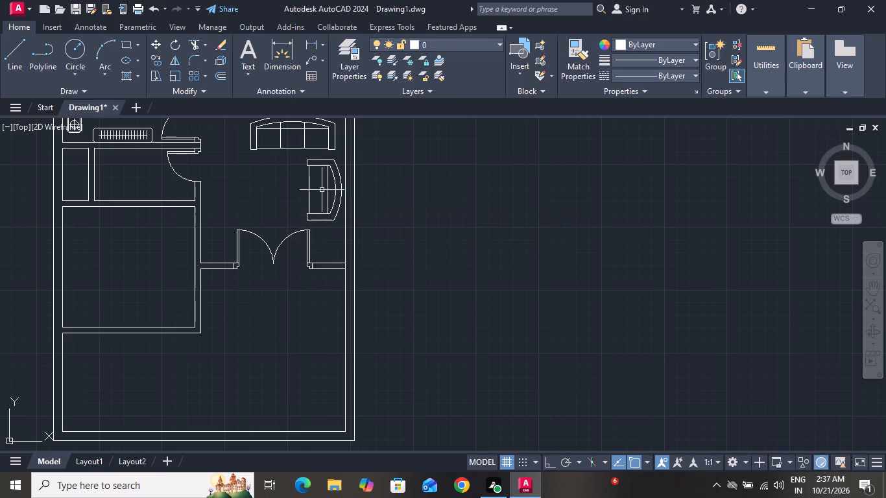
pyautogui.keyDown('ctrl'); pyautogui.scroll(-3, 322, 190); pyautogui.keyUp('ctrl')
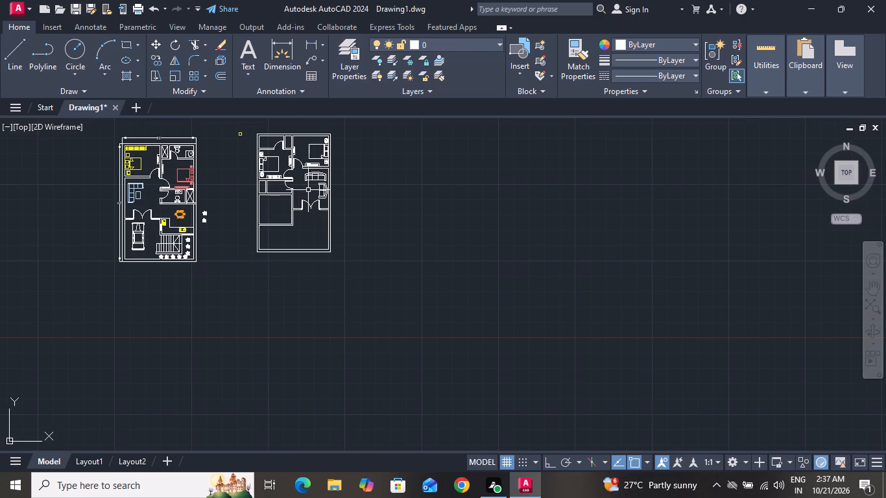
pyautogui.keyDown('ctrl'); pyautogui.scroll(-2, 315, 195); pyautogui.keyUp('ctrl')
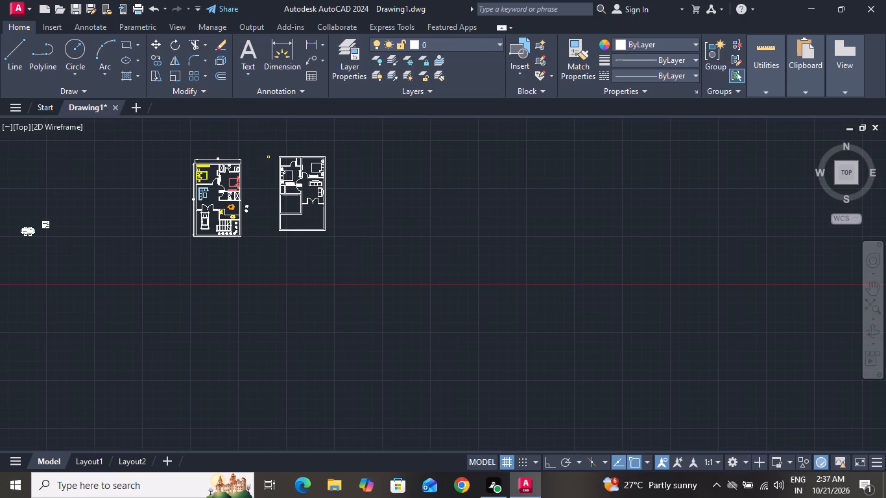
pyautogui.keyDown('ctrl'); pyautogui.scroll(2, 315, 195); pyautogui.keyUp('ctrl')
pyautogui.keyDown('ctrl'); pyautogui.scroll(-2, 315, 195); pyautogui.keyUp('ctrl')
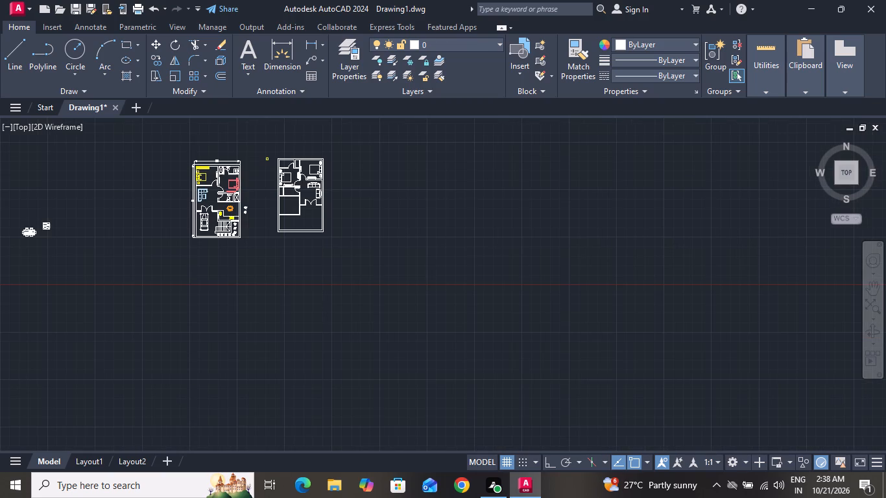
# Scale the second plan hall's two-seat sofa down about its centre to a little over half its size.
pyautogui.keyDown('ctrl'); pyautogui.scroll(3, 315, 195); pyautogui.keyUp('ctrl')
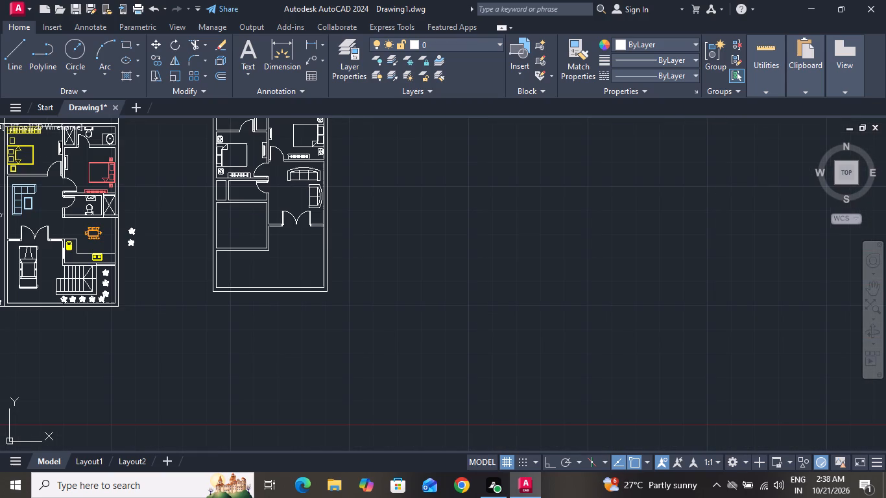
pyautogui.keyDown('ctrl'); pyautogui.scroll(5, 315, 195); pyautogui.keyUp('ctrl')
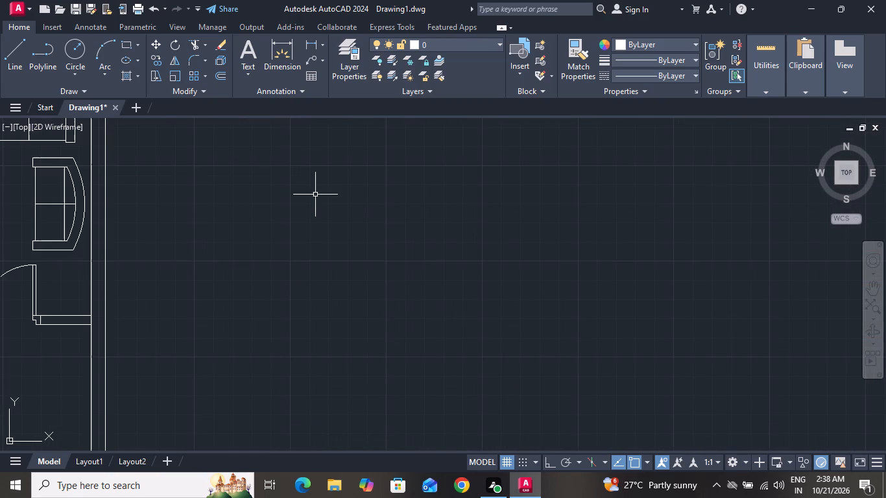
pyautogui.keyDown('ctrl'); pyautogui.scroll(-8, 315, 195); pyautogui.keyUp('ctrl')
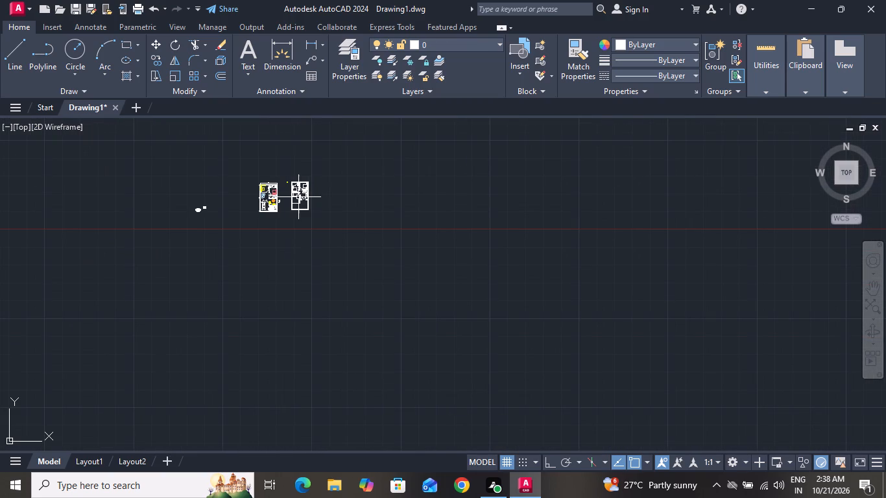
pyautogui.keyDown('ctrl'); pyautogui.scroll(5, 296, 198); pyautogui.keyUp('ctrl')
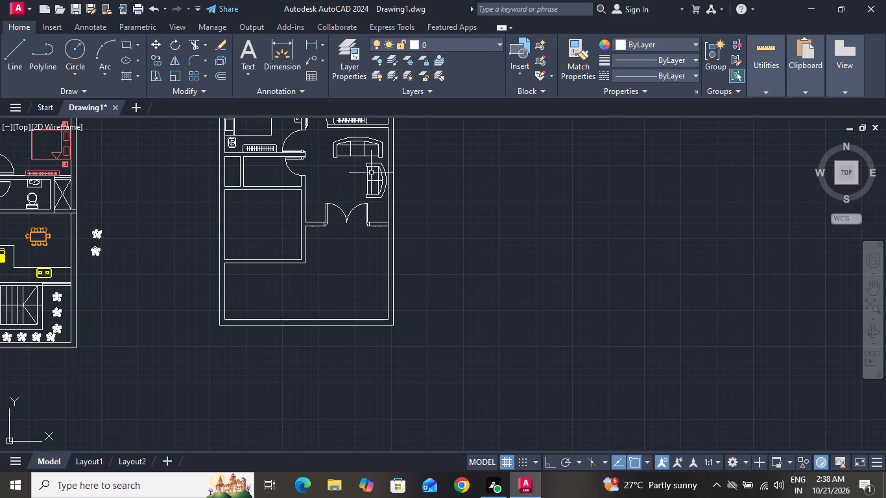
pyautogui.keyDown('ctrl'); pyautogui.scroll(1, 375, 171); pyautogui.keyUp('ctrl')
pyautogui.click(375, 171)
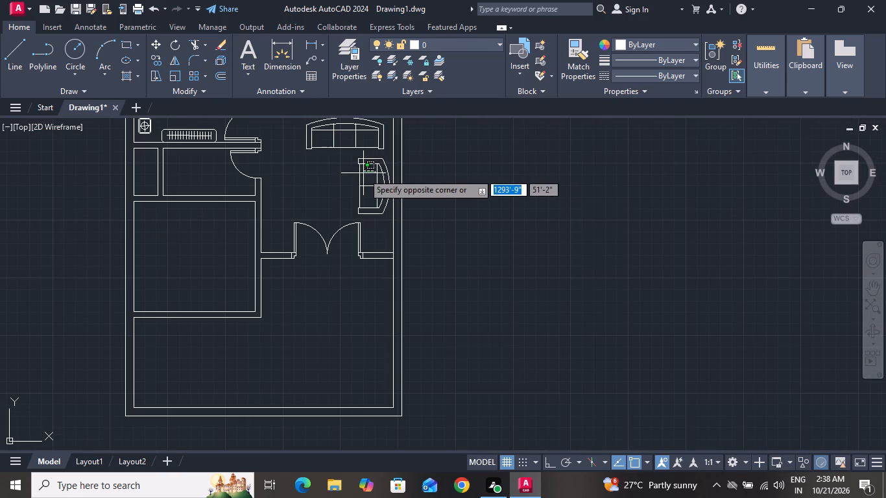
pyautogui.click(363, 173)
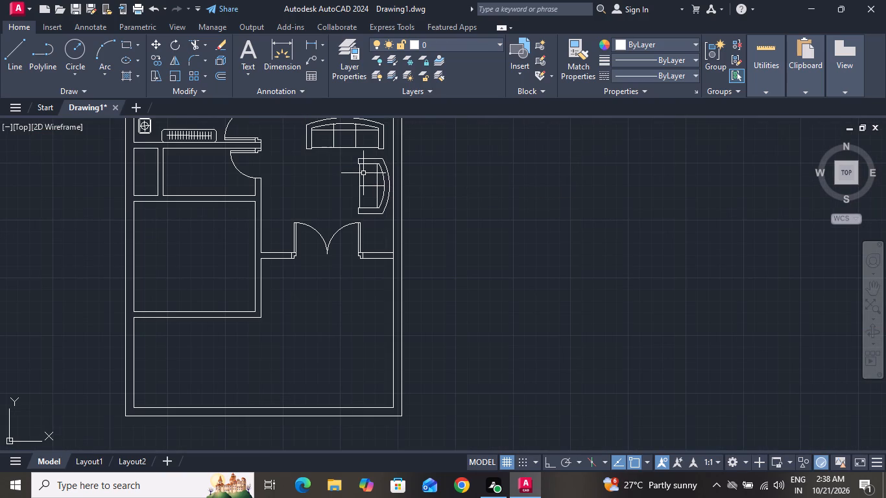
pyautogui.click(360, 165)
pyautogui.click(176, 71)
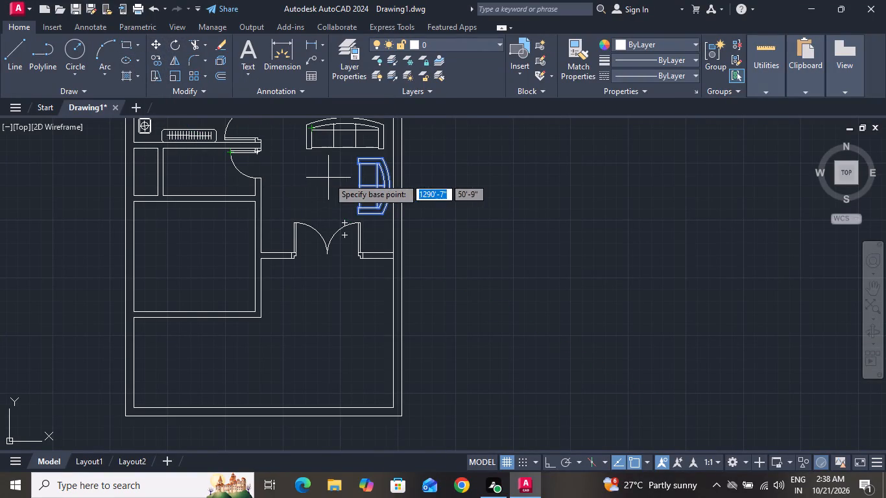
pyautogui.click(372, 187)
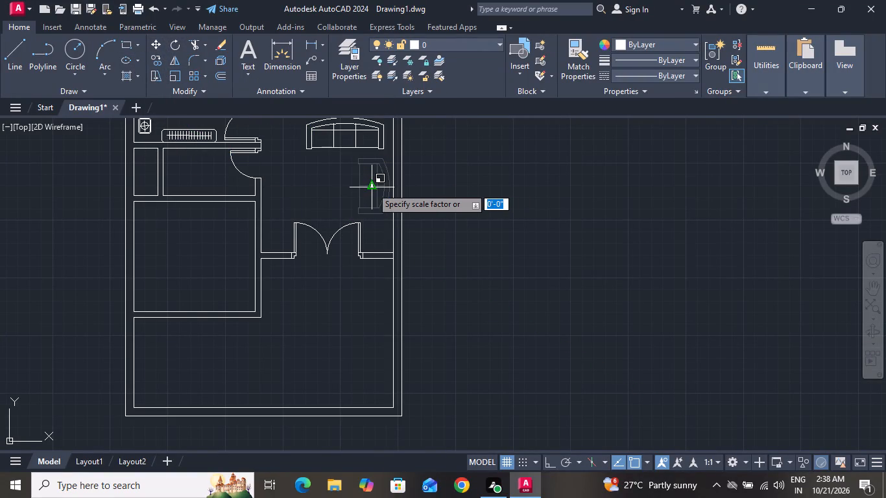
pyautogui.click(377, 201)
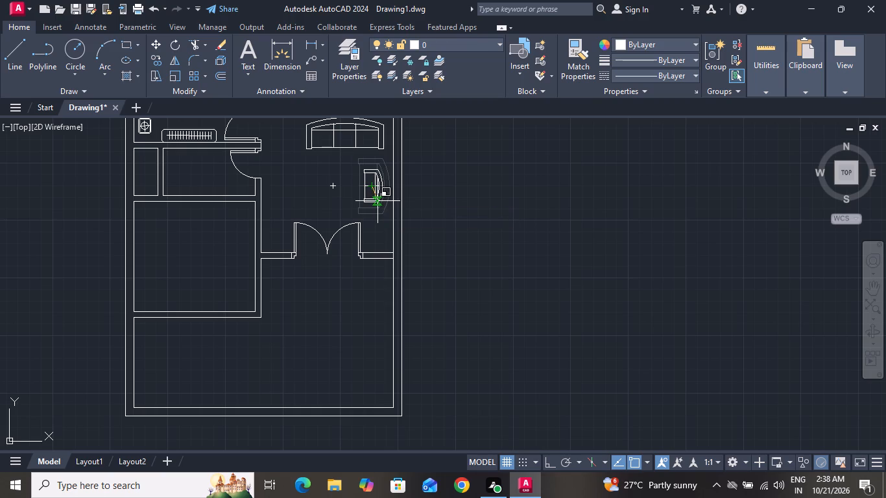
# Scale the hall's three-seat sofa down to about half its size, based at the middle of its back.
pyautogui.doubleClick(381, 144)
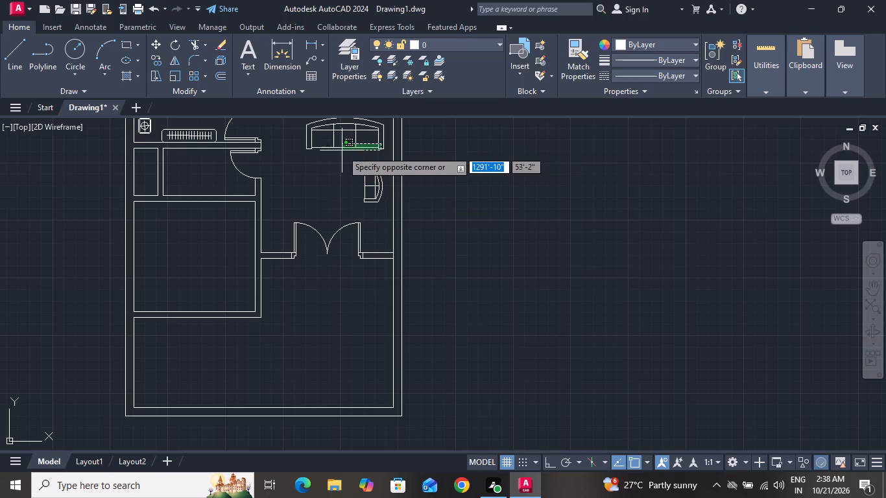
pyautogui.click(342, 150)
pyautogui.click(175, 75)
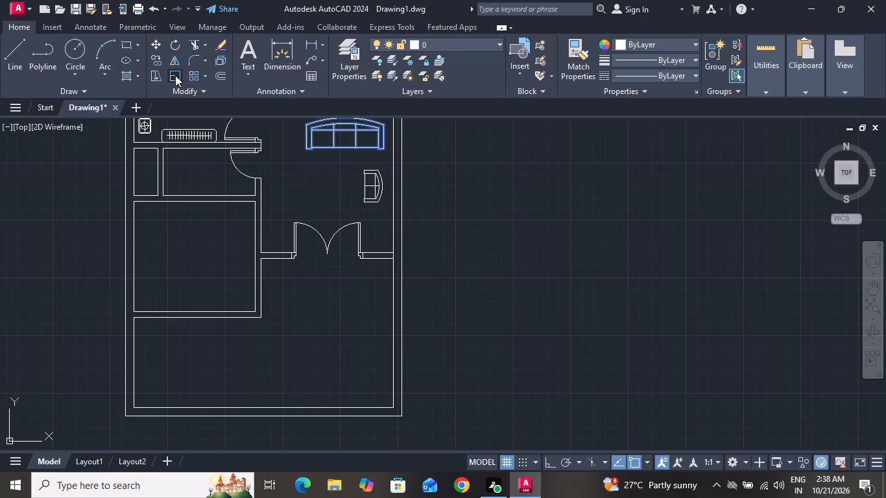
pyautogui.click(342, 123)
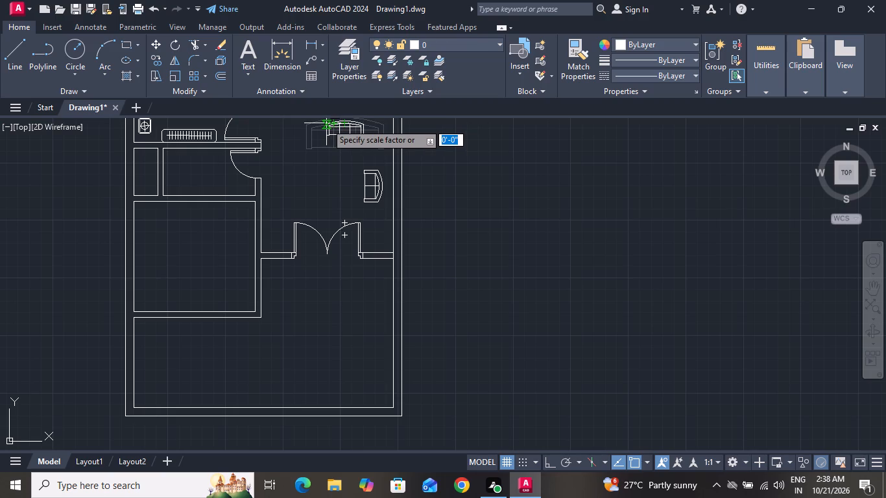
pyautogui.click(324, 123)
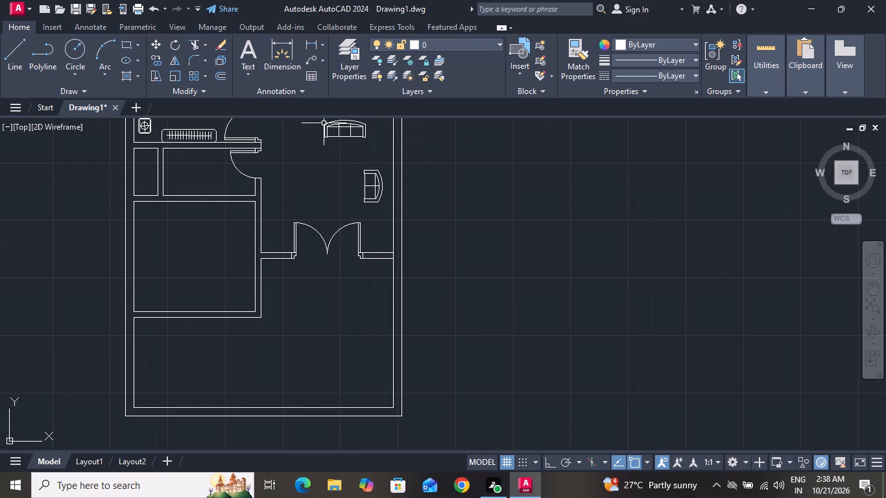
# Move the reduced two-seat sofa up the hall, closer to the three-seat sofa and away from the double door.
pyautogui.click(371, 182)
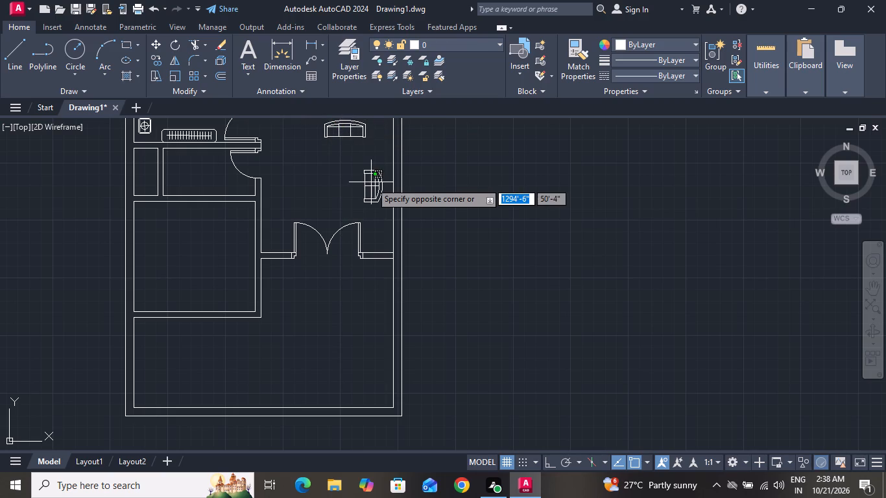
pyautogui.click(361, 175)
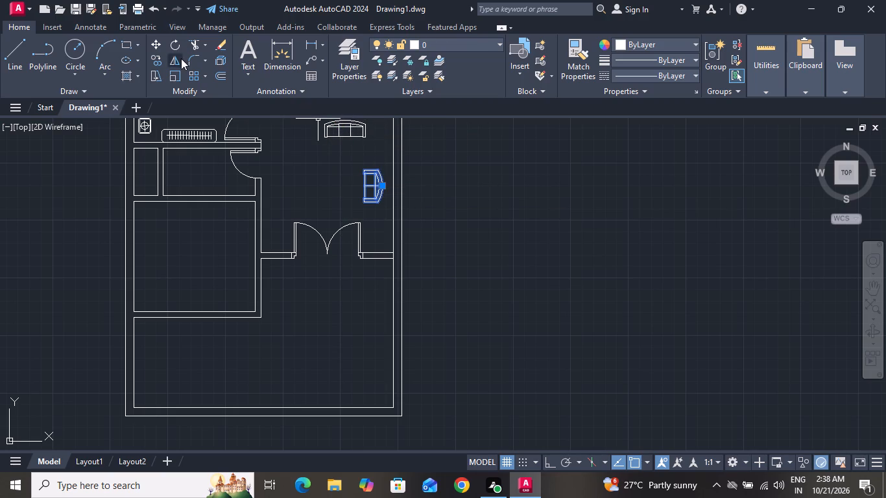
pyautogui.click(158, 44)
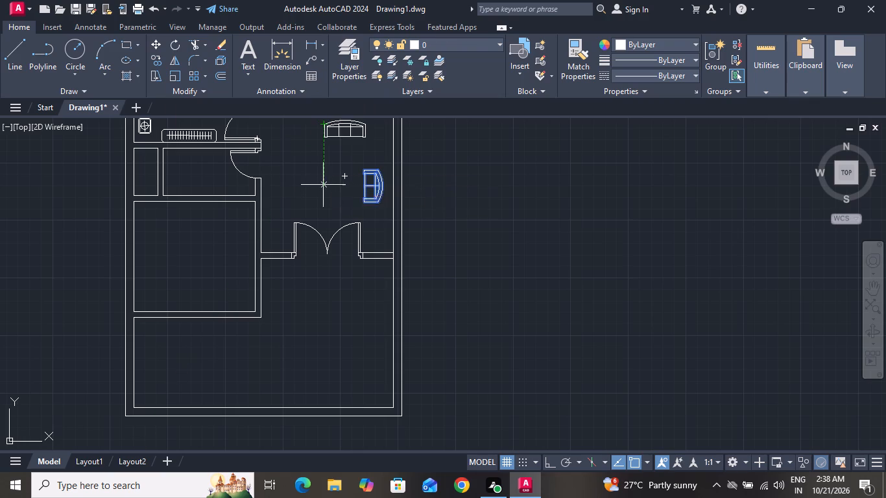
pyautogui.moveTo(370, 187); pyautogui.dragTo(370, 174)
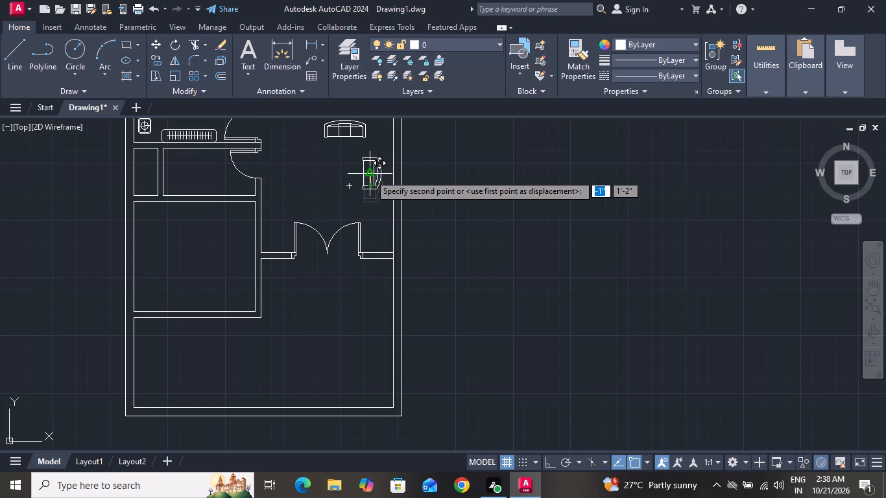
pyautogui.moveTo(370, 174); pyautogui.dragTo(372, 162)
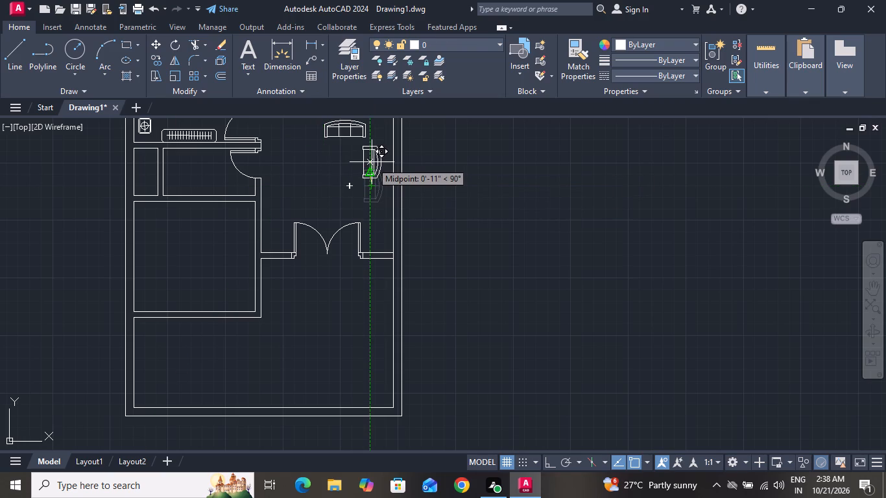
pyautogui.click(372, 161)
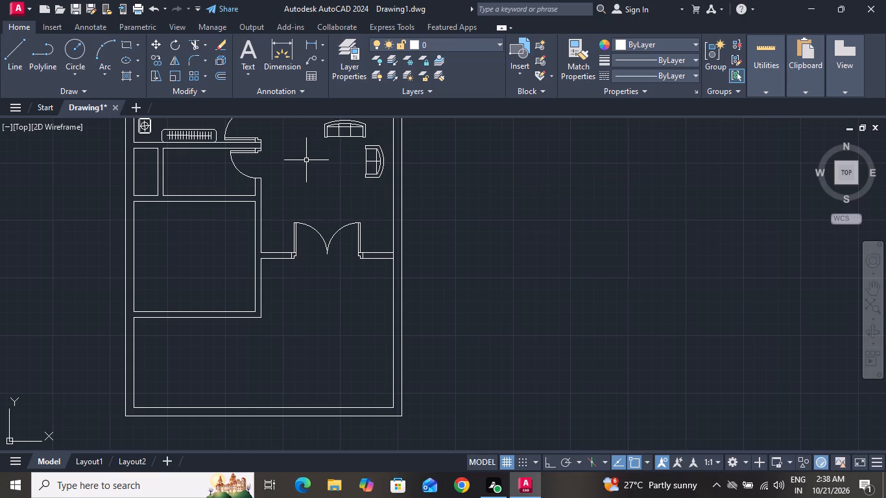
# Insert a Toilet - Imperial block from the architectural tool palette into the second plan's hall, just above the double door.
pyautogui.keyDown('ctrl'); pyautogui.scroll(-5, 306, 161); pyautogui.keyUp('ctrl')
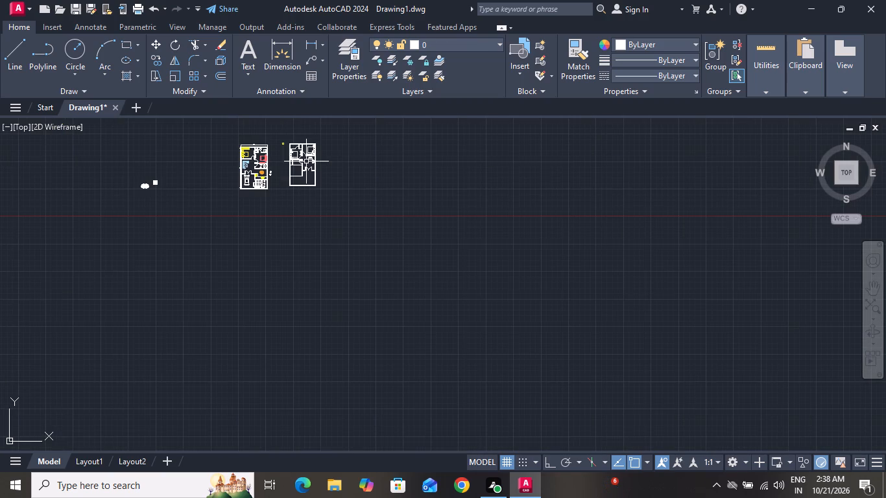
pyautogui.keyDown('ctrl'); pyautogui.scroll(3, 306, 161); pyautogui.keyUp('ctrl')
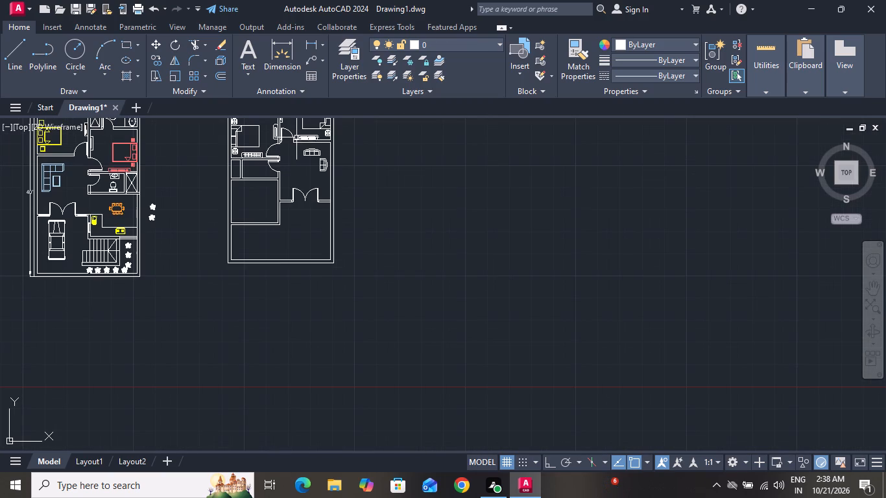
pyautogui.keyDown('ctrl'); pyautogui.scroll(2, 296, 137); pyautogui.keyUp('ctrl')
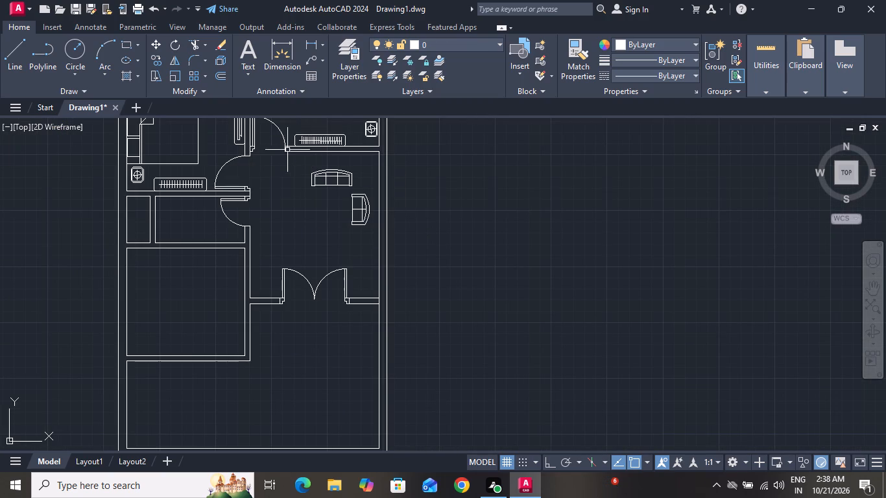
pyautogui.write('tp')
pyautogui.press('space')
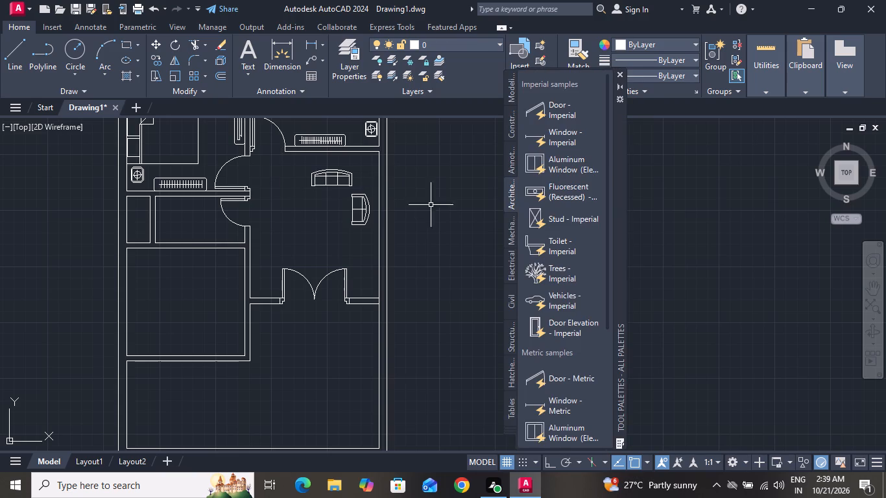
pyautogui.click(526, 239)
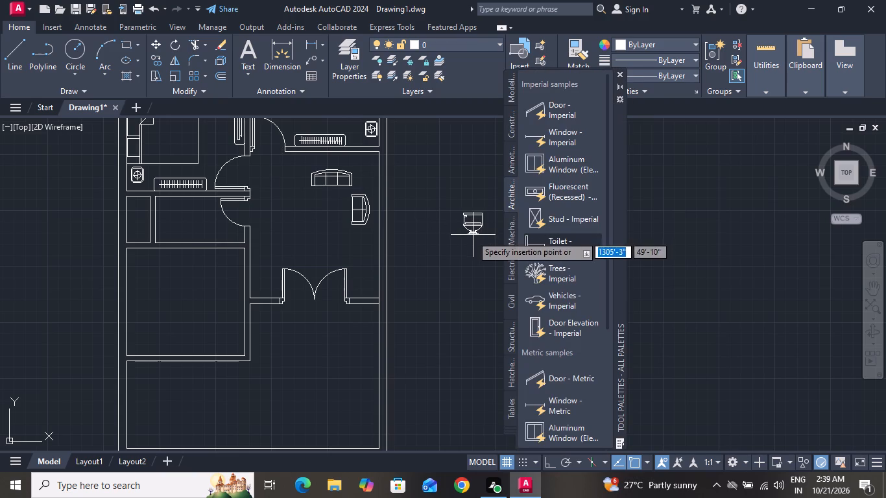
pyautogui.click(306, 248)
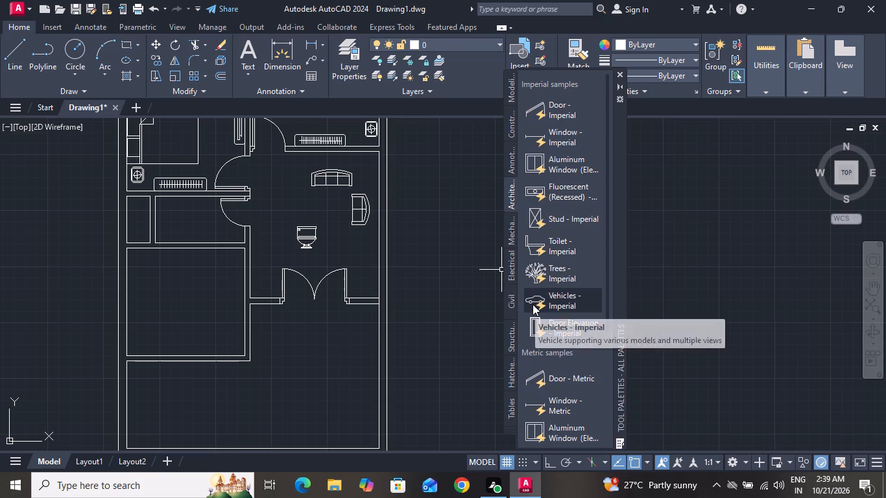
# Insert a Vehicles - Imperial block outside the second plan, beside the hall's outer side wall.
pyautogui.moveTo(533, 304); pyautogui.dragTo(409, 261)
pyautogui.click(409, 261)
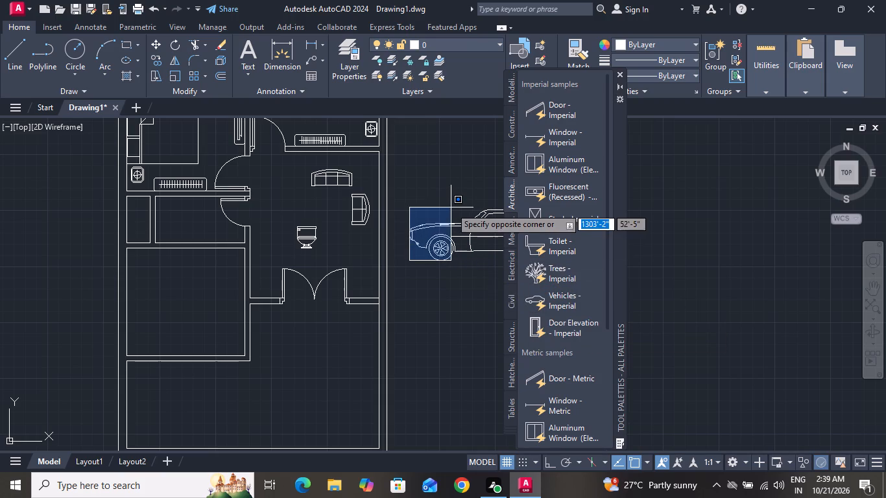
pyautogui.click(452, 212)
pyautogui.moveTo(452, 212); pyautogui.dragTo(472, 237)
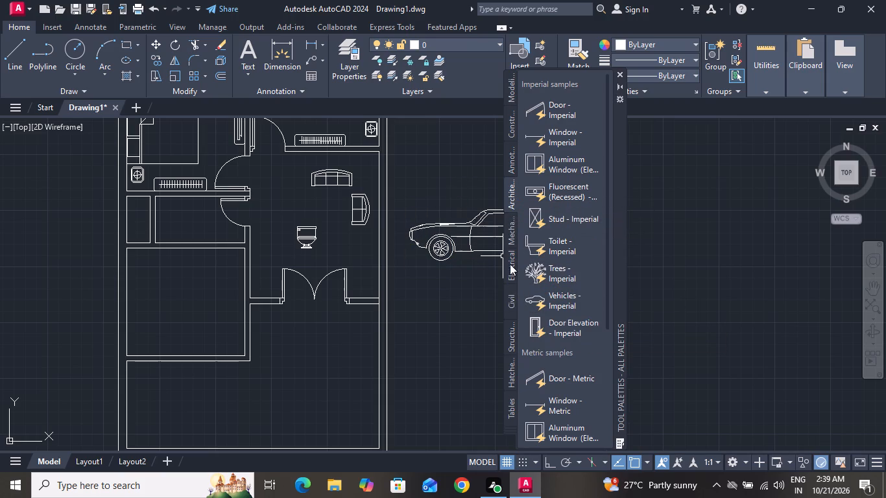
# Insert a Trees - Imperial block outside the second plan, overlapping the car's front wheel, and close the tool palettes.
pyautogui.click(534, 265)
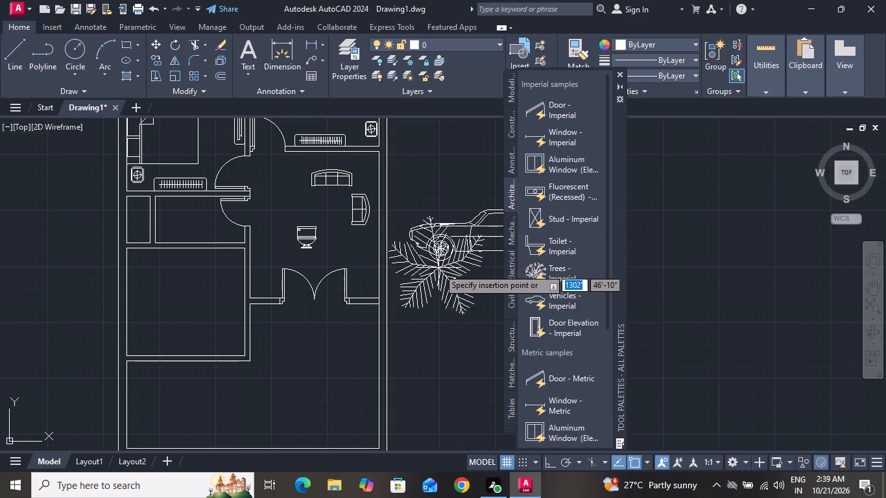
pyautogui.click(439, 269)
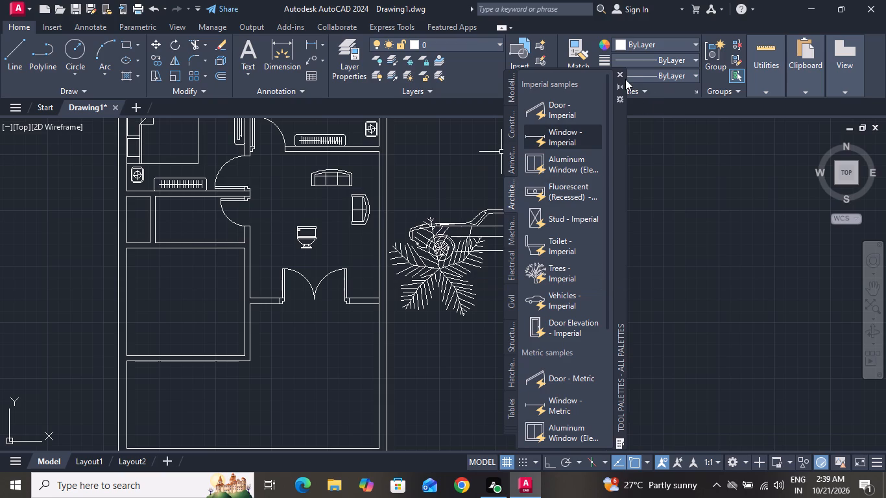
pyautogui.click(621, 75)
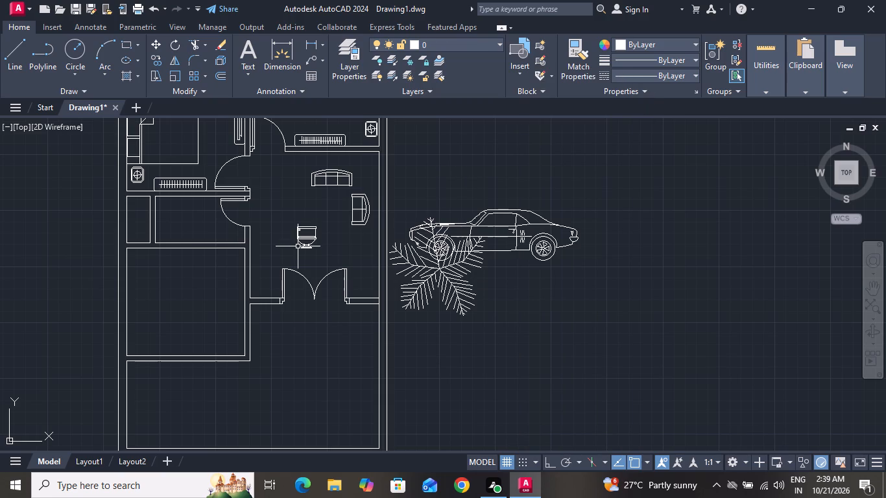
# Switch the inserted toilet block to its Round (Plan) view.
pyautogui.click(310, 235)
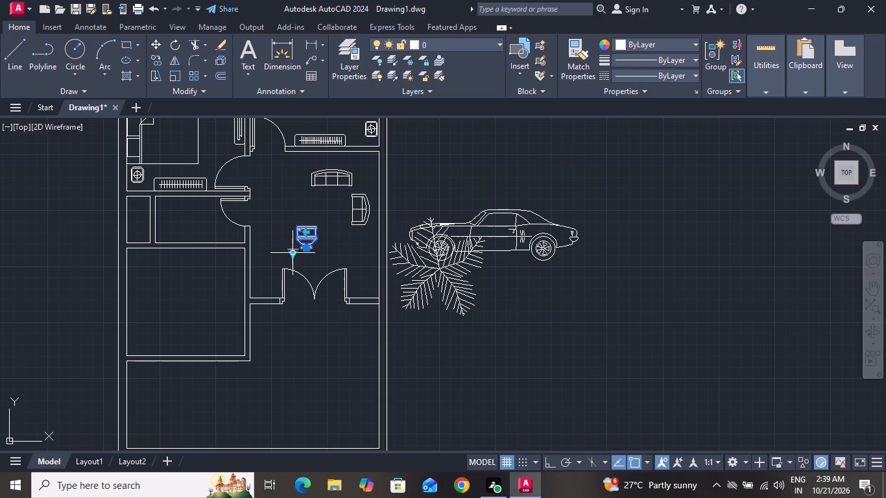
pyautogui.click(294, 256)
pyautogui.click(287, 259)
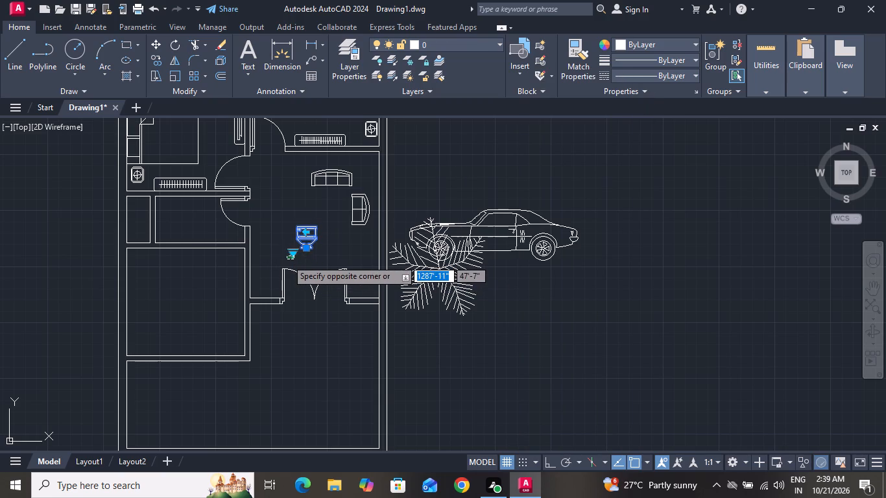
pyautogui.click(292, 255)
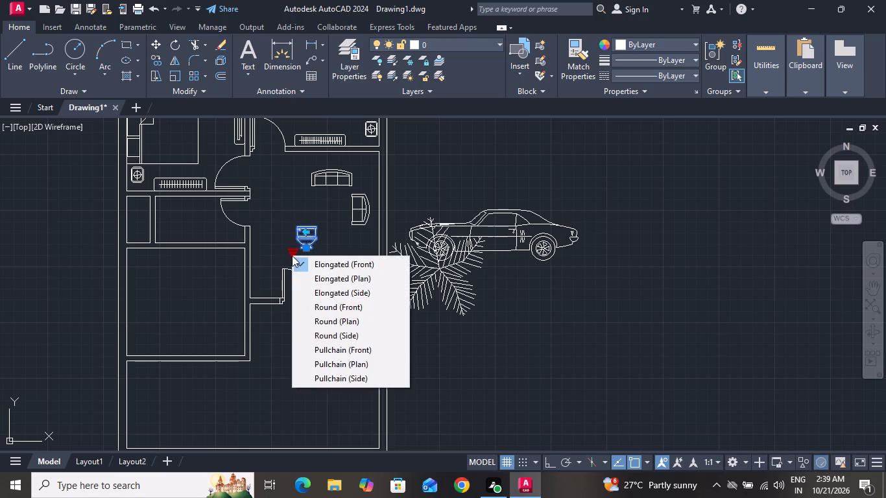
pyautogui.click(314, 316)
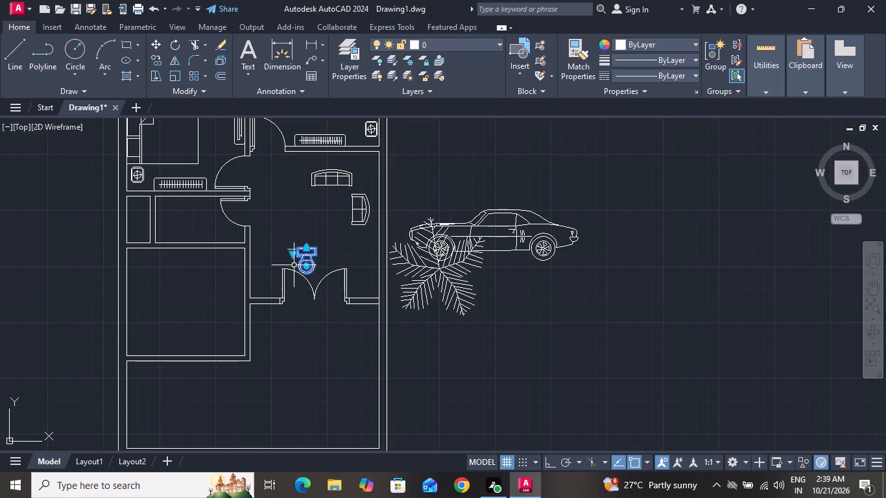
# Move the toilet block from the hall into the small bathroom, with its tank against the room's upper wall.
pyautogui.click(154, 41)
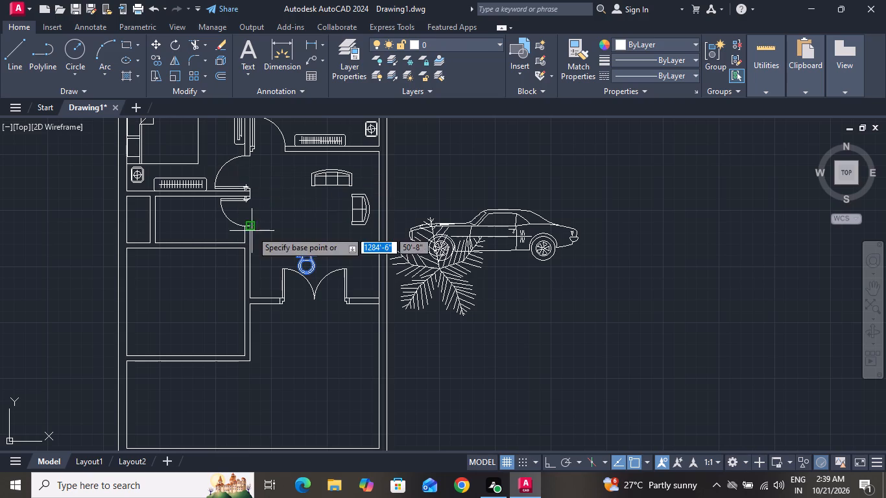
pyautogui.moveTo(307, 248); pyautogui.dragTo(252, 202)
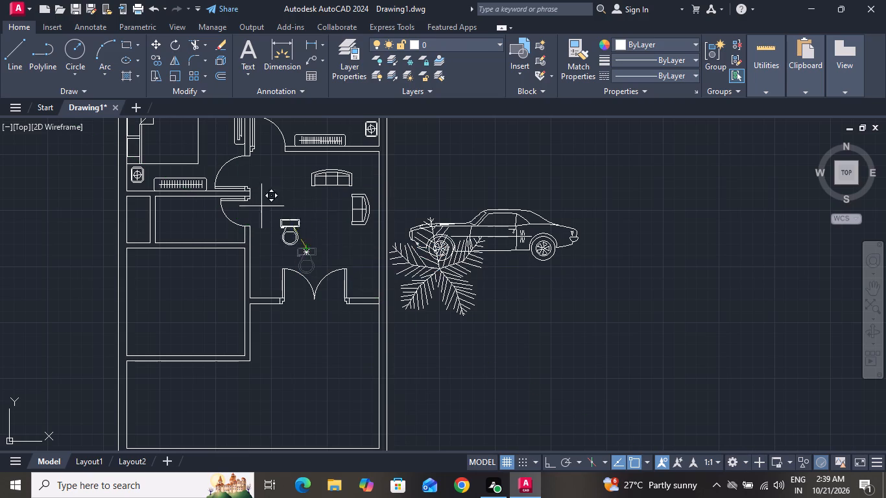
pyautogui.moveTo(252, 202); pyautogui.dragTo(217, 195)
pyautogui.keyDown('ctrl'); pyautogui.scroll(1, 176, 211); pyautogui.keyUp('ctrl')
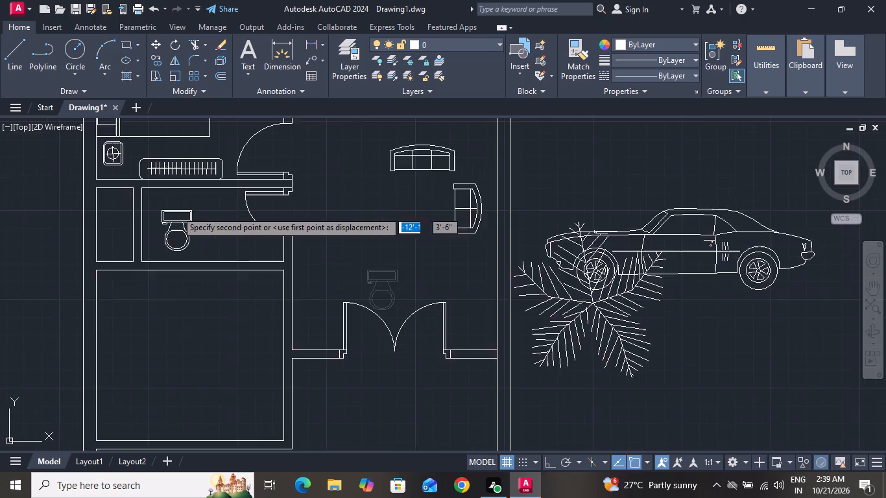
pyautogui.keyDown('ctrl'); pyautogui.scroll(1, 176, 211); pyautogui.keyUp('ctrl')
pyautogui.click(179, 175)
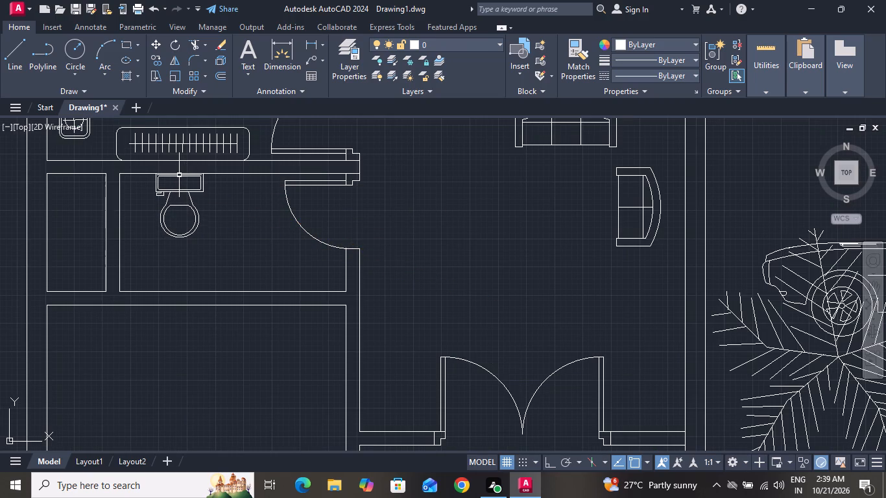
# Draw a diagonal line across the narrow shaft beside the bathroom, from its upper outer corner to the opposite lower corner.
pyautogui.click(6, 62)
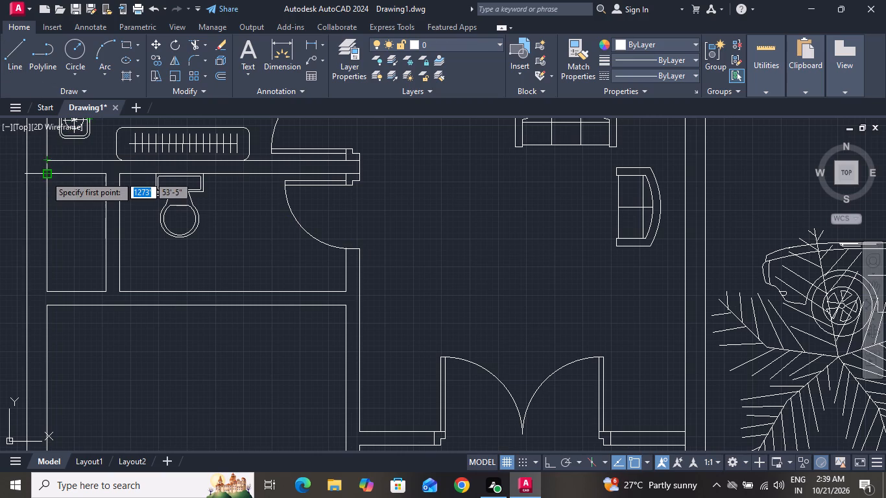
pyautogui.moveTo(45, 176); pyautogui.dragTo(60, 228)
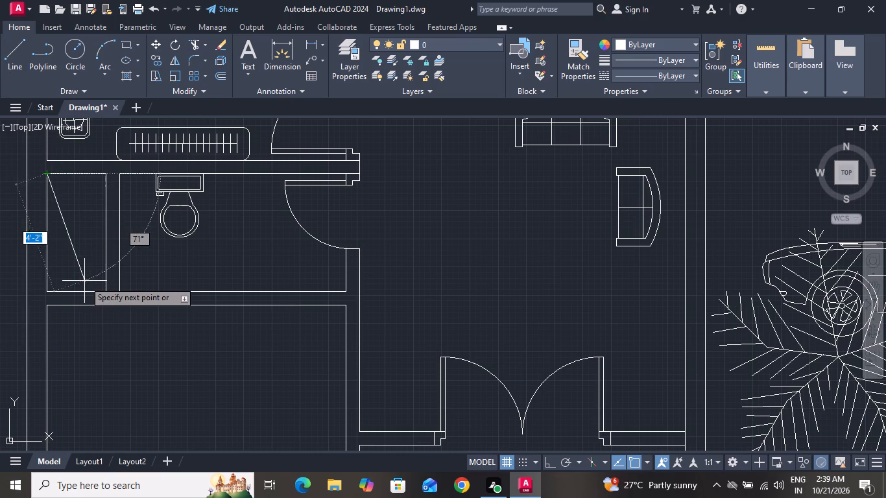
pyautogui.click(102, 293)
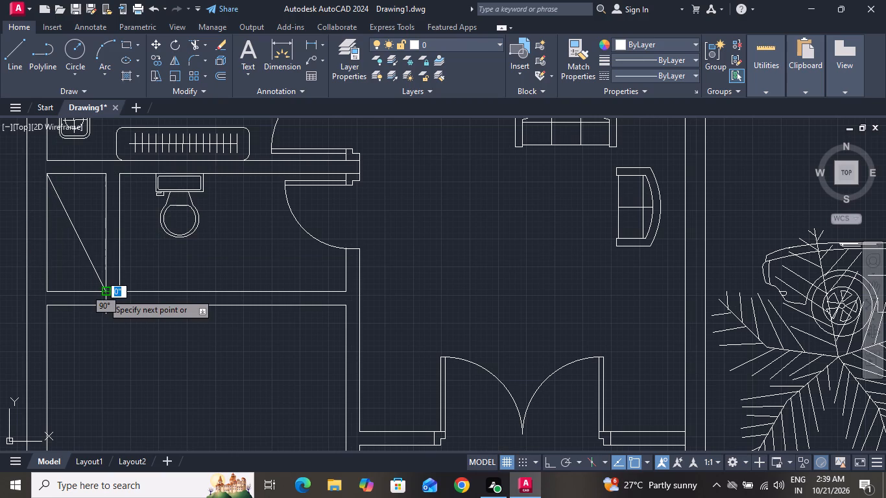
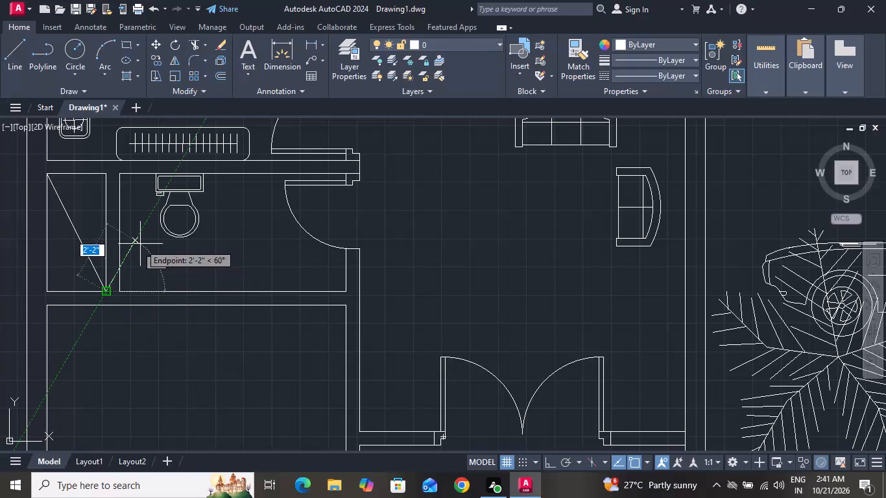
# Draw the second diagonal across the narrow shaft, from its upper inner corner to the opposite lower corner.
pyautogui.rightClick(139, 244)
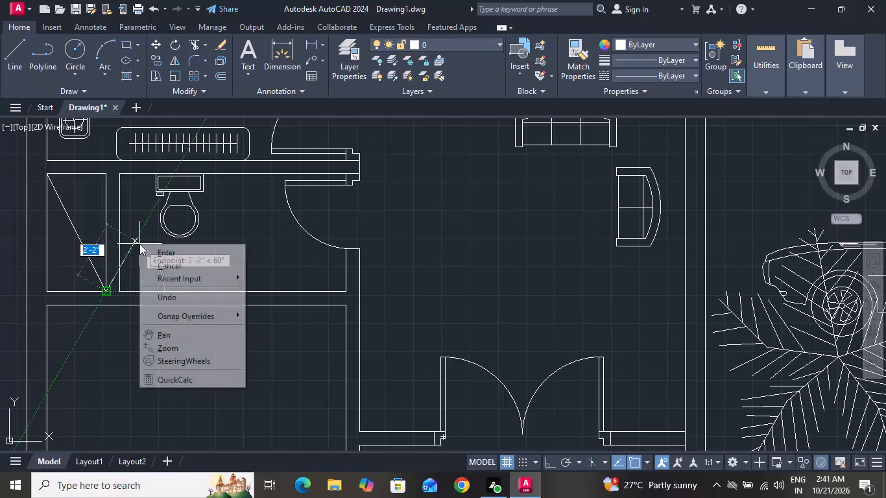
pyautogui.click(166, 265)
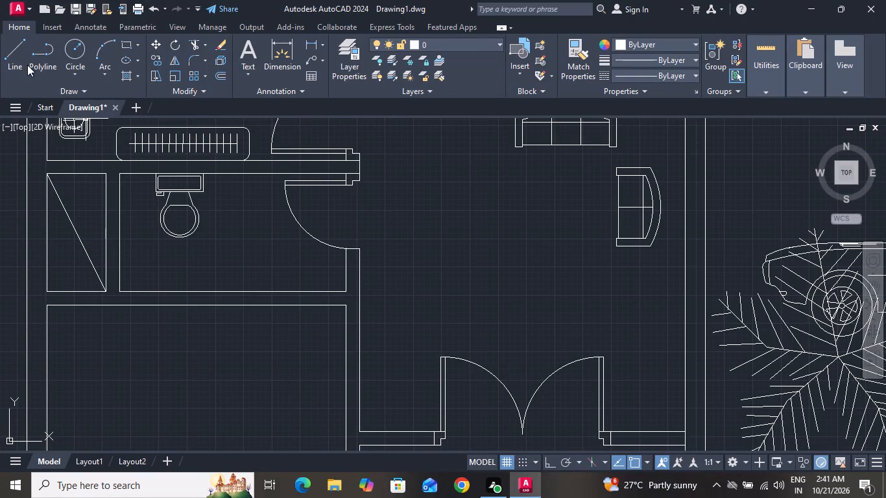
pyautogui.moveTo(18, 54); pyautogui.dragTo(43, 97)
pyautogui.click(17, 57)
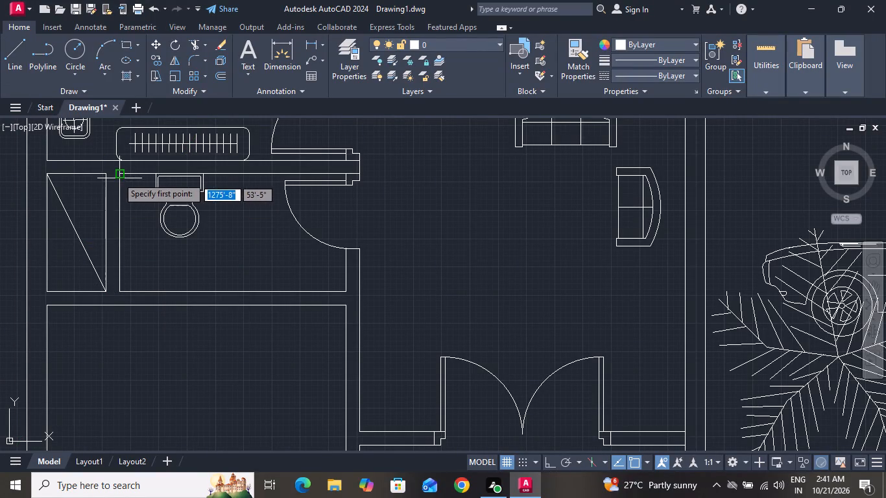
pyautogui.click(108, 176)
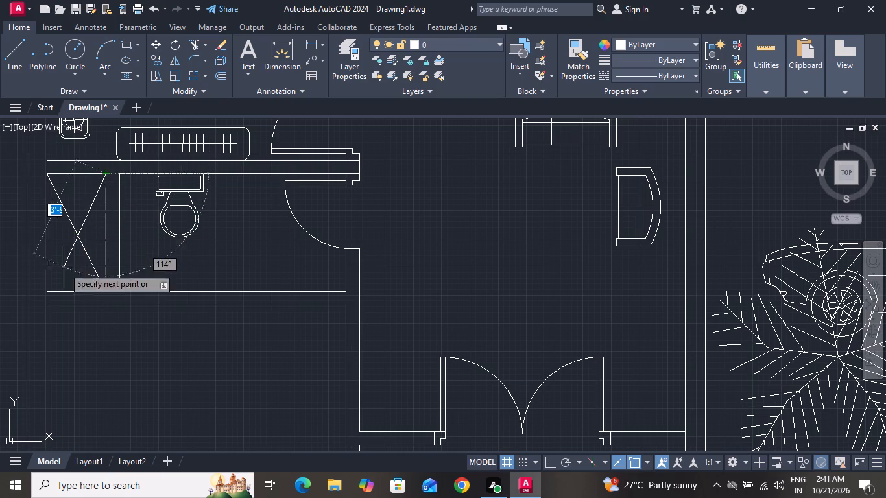
pyautogui.click(49, 292)
pyautogui.rightClick(49, 292)
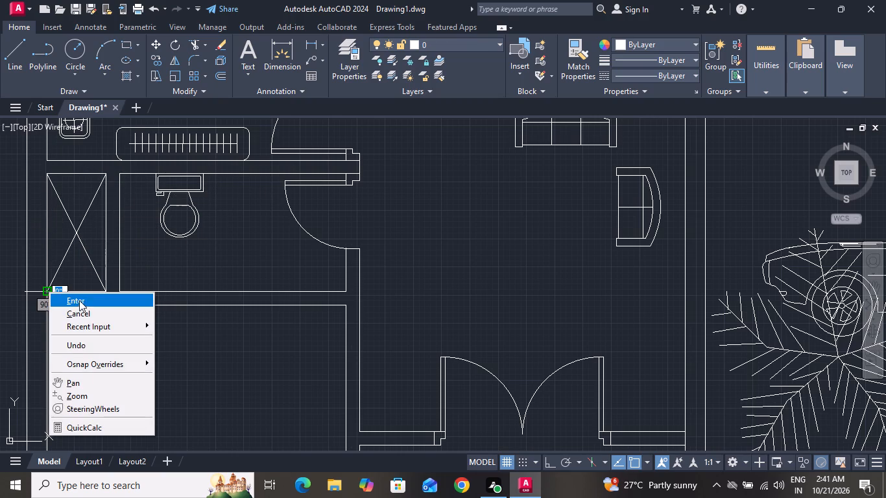
pyautogui.click(80, 304)
# Draw a vertical line in the second plan's large lower space, running up to meet the wall of the empty room above.
pyautogui.keyDown('ctrl'); pyautogui.scroll(-1, 80, 304); pyautogui.keyUp('ctrl')
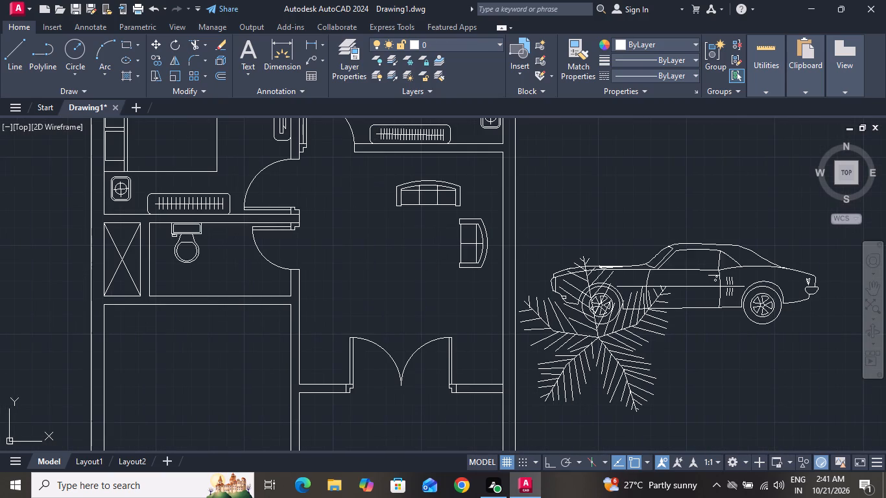
pyautogui.keyDown('ctrl'); pyautogui.scroll(-1, 97, 308); pyautogui.keyUp('ctrl')
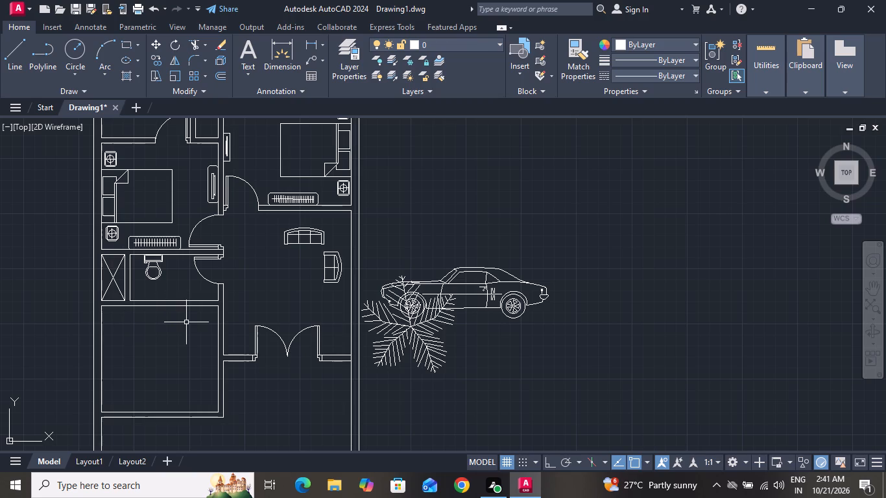
pyautogui.keyDown('ctrl'); pyautogui.scroll(-2, 196, 317); pyautogui.keyUp('ctrl')
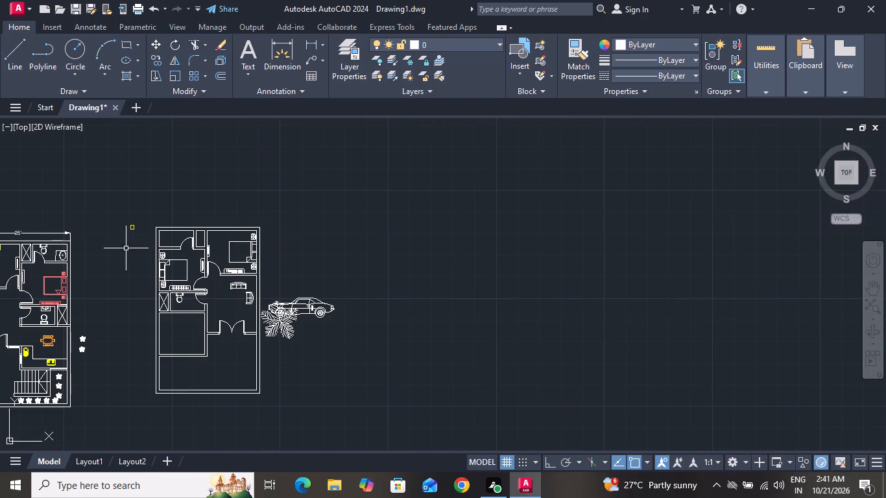
pyautogui.click(14, 62)
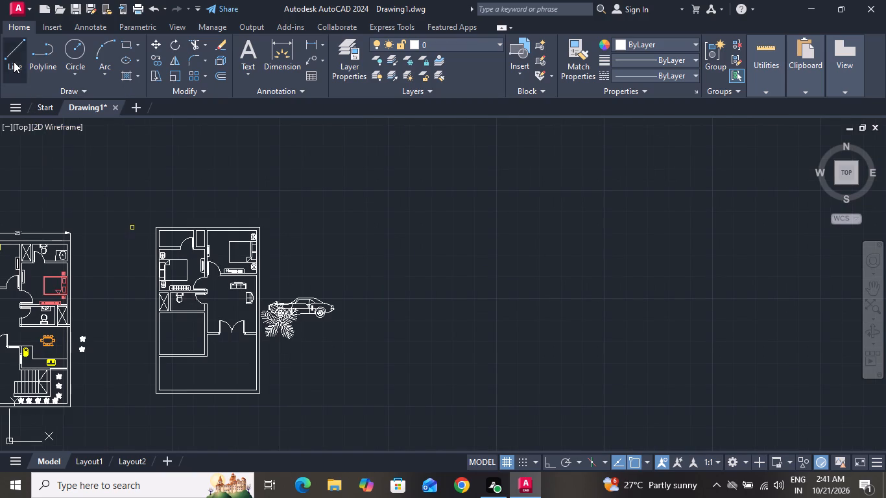
pyautogui.click(170, 379)
pyautogui.keyDown('ctrl'); pyautogui.scroll(1, 170, 379); pyautogui.keyUp('ctrl')
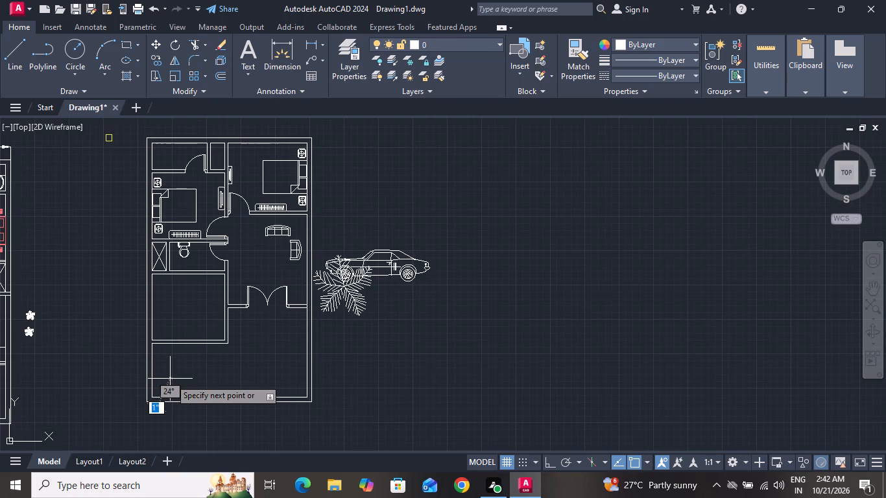
pyautogui.keyDown('ctrl'); pyautogui.scroll(1, 170, 379); pyautogui.keyUp('ctrl')
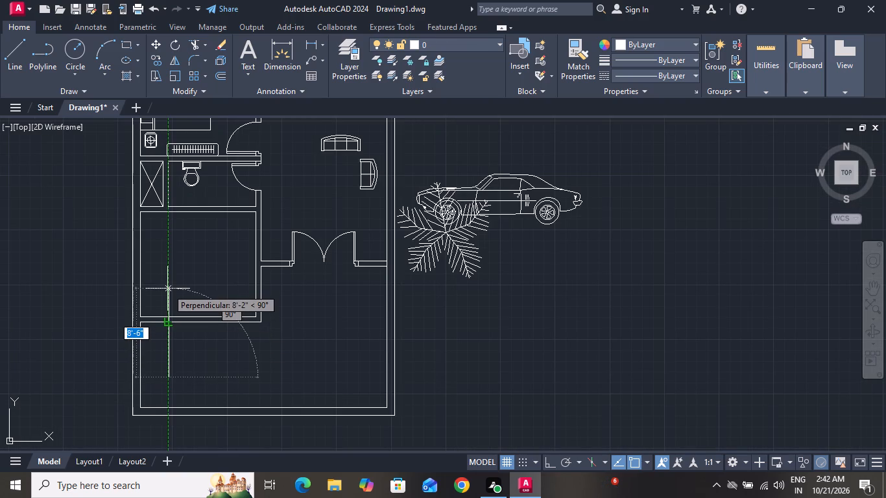
pyautogui.click(167, 322)
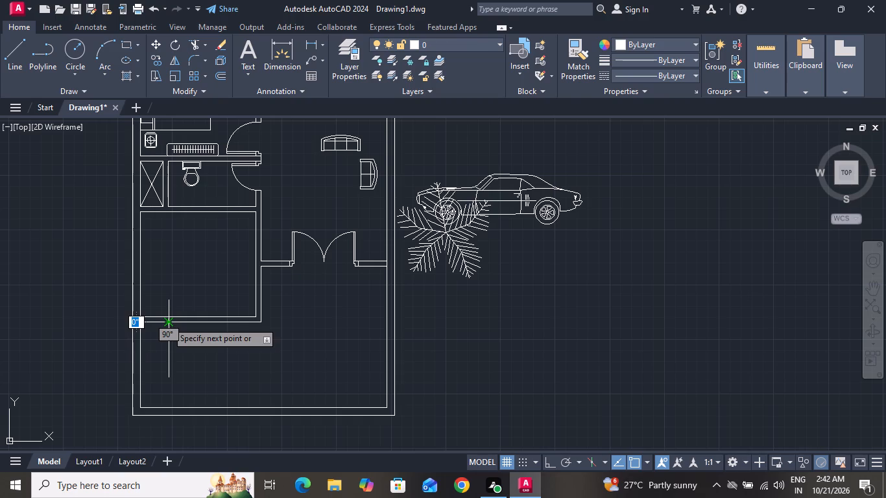
pyautogui.rightClick(167, 322)
pyautogui.moveTo(189, 343); pyautogui.dragTo(193, 329)
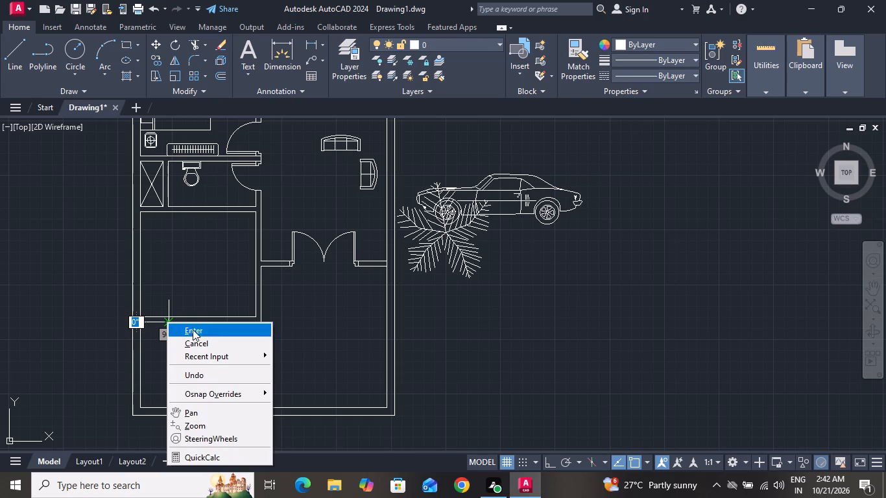
pyautogui.moveTo(193, 329); pyautogui.dragTo(192, 349)
pyautogui.click(192, 349)
pyautogui.click(188, 342)
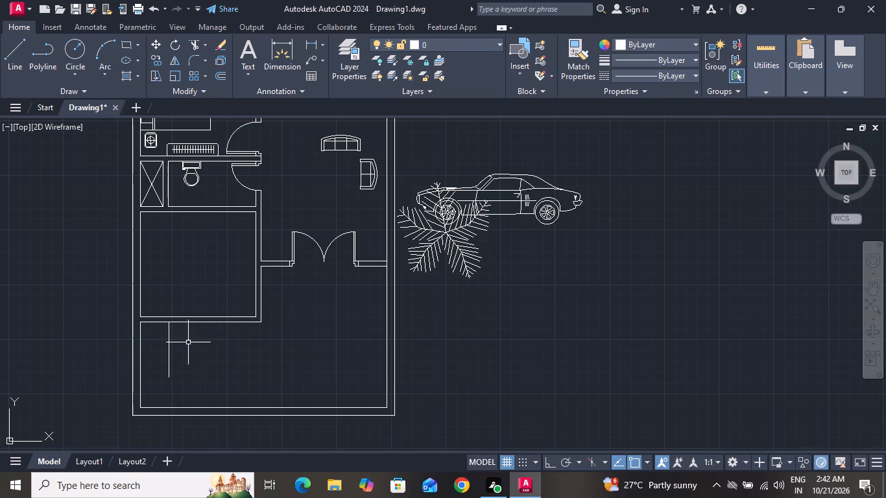
# Draw a horizontal line from the vertical line's lower end, stopping partway across the large lower space.
pyautogui.click(17, 43)
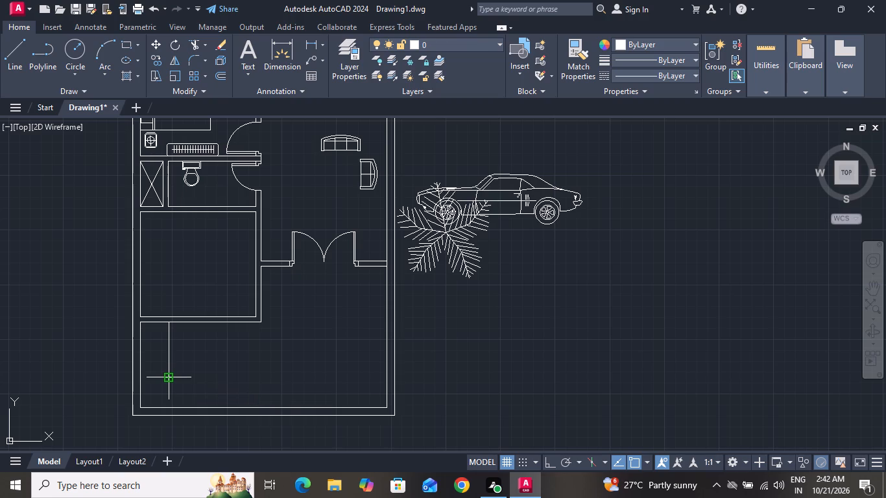
pyautogui.click(170, 380)
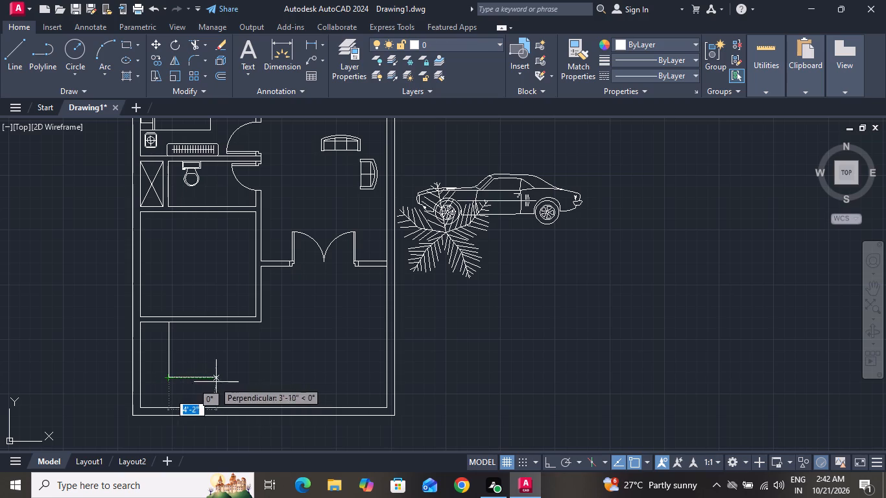
pyautogui.click(276, 385)
pyautogui.rightClick(276, 385)
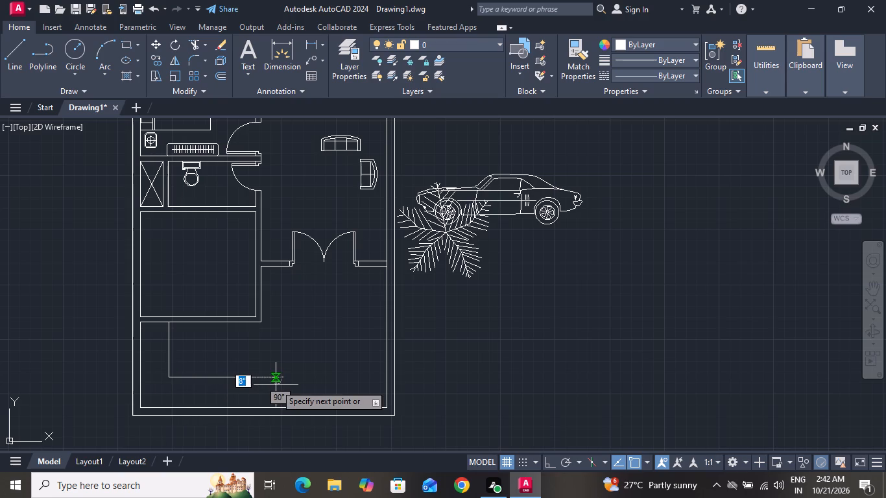
pyautogui.doubleClick(315, 259)
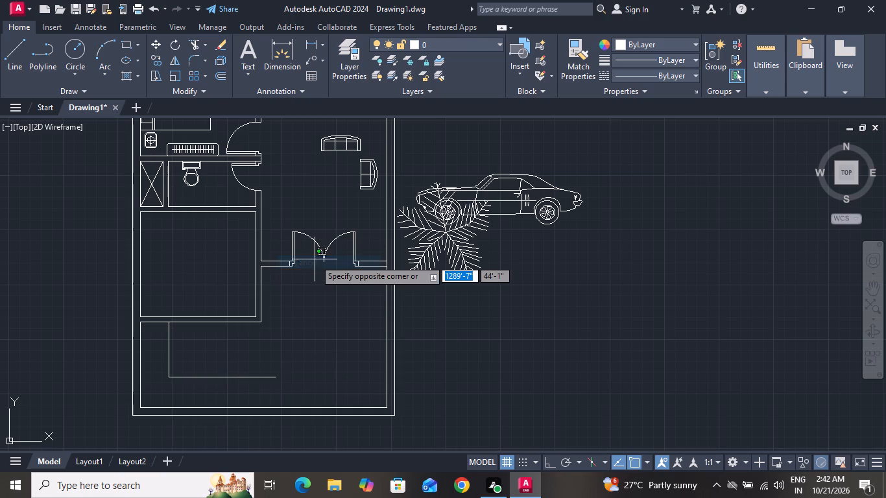
# Offset the new vertical and horizontal lines 9" outward, towards the plan's outer walls.
pyautogui.write('o 9"')
pyautogui.press('Return')
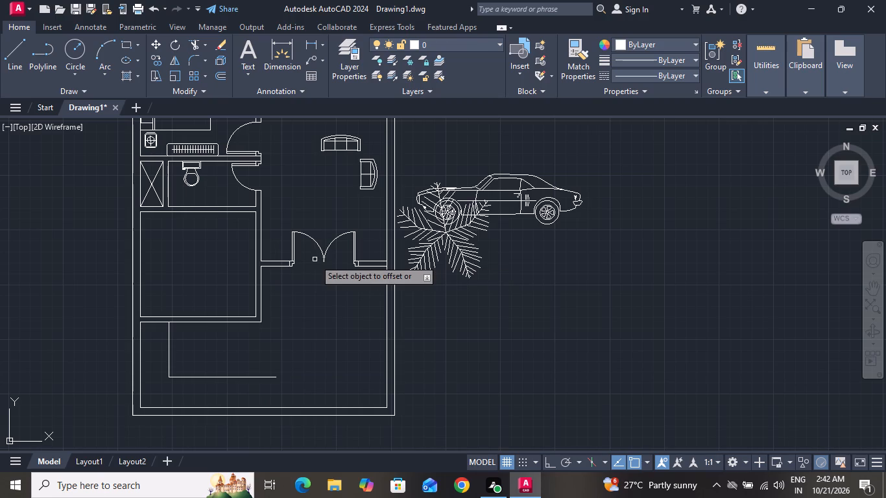
pyautogui.click(169, 353)
pyautogui.click(167, 353)
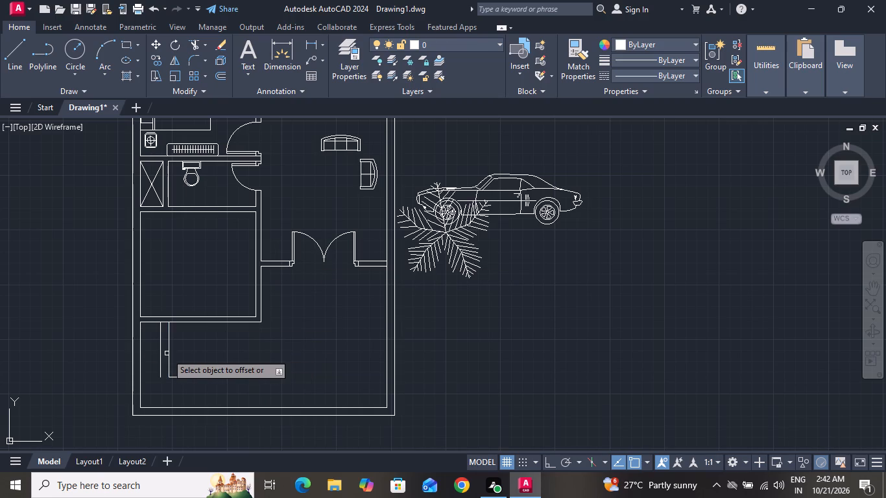
pyautogui.moveTo(167, 353); pyautogui.dragTo(163, 373)
pyautogui.click(163, 373)
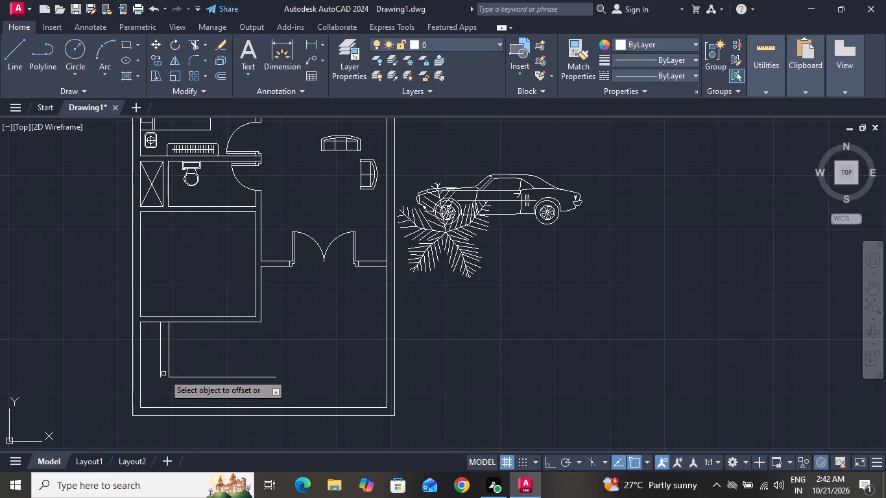
pyautogui.click(179, 377)
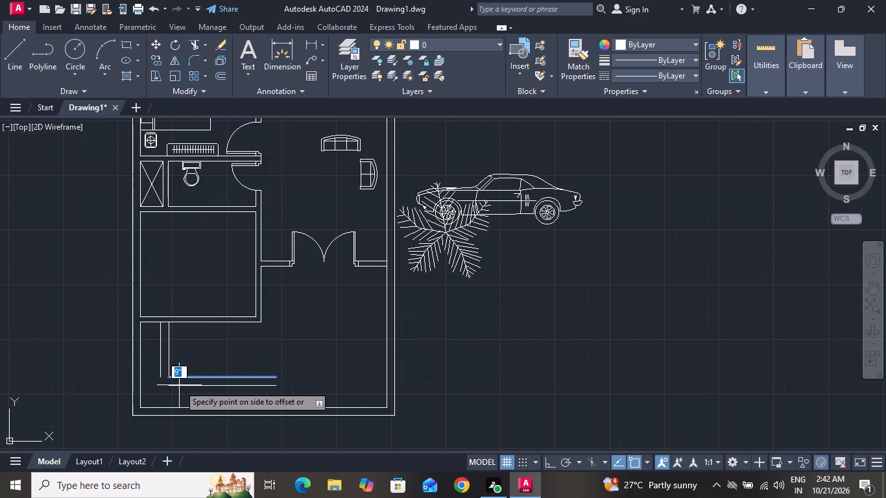
pyautogui.click(179, 385)
pyautogui.rightClick(179, 385)
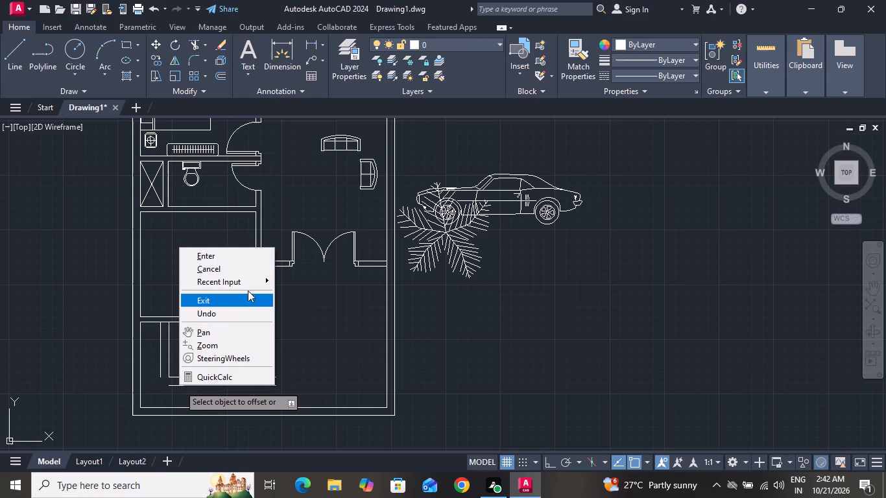
pyautogui.click(248, 272)
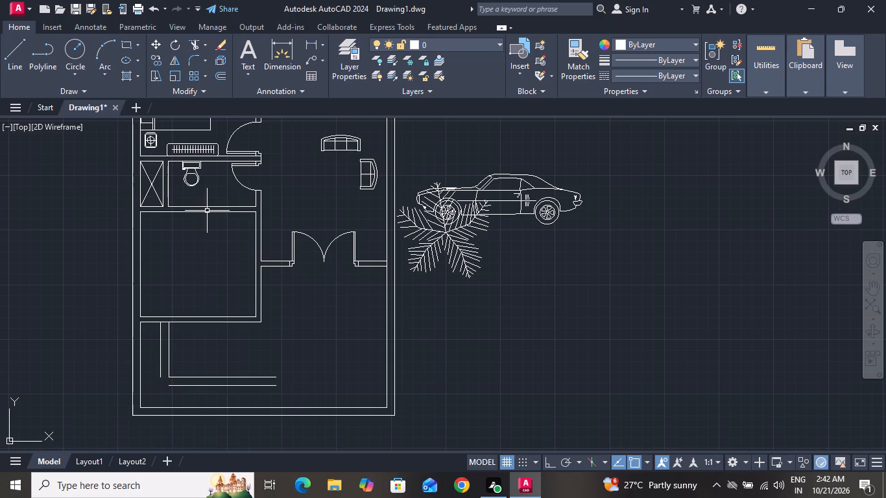
# Fillet the two outer offset lines so that they meet in a corner.
pyautogui.click(196, 58)
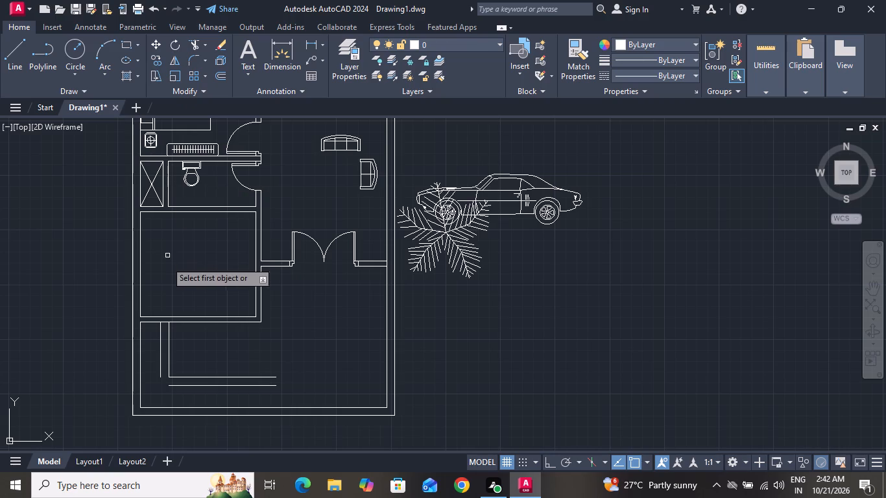
pyautogui.click(160, 355)
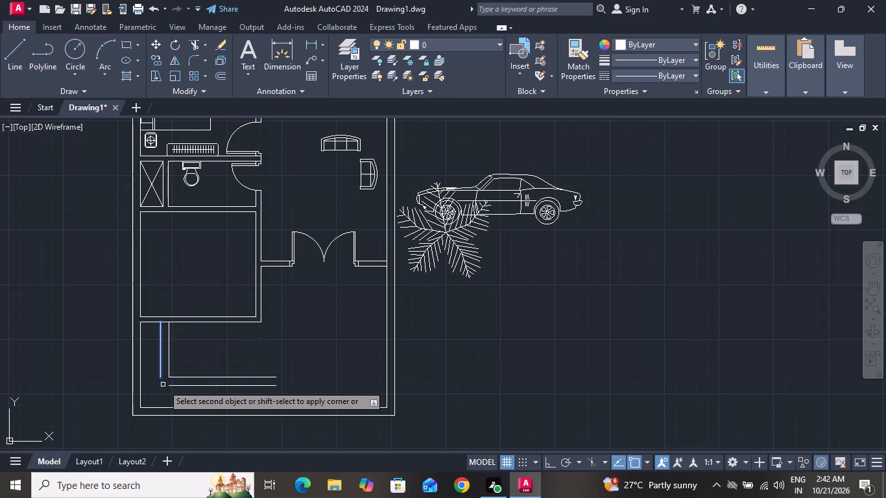
pyautogui.click(173, 386)
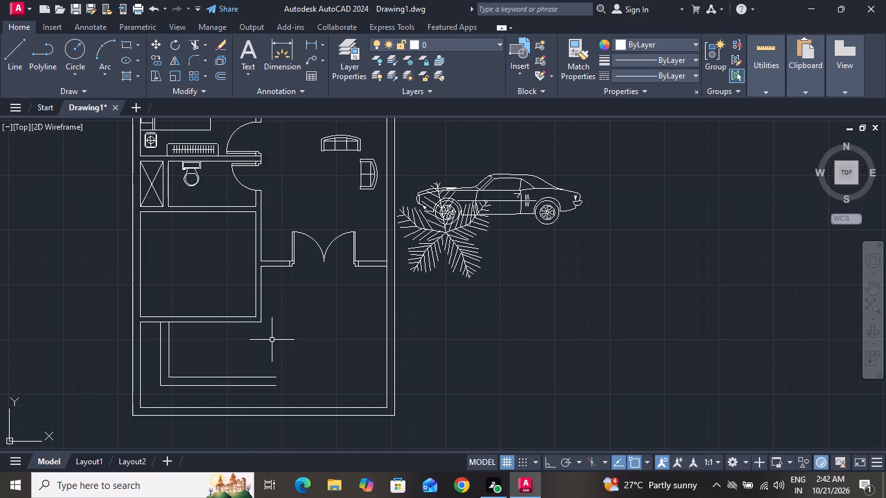
# Offset the inner vertical line 2' towards the inside of the L-shaped outline.
pyautogui.write('o 2')
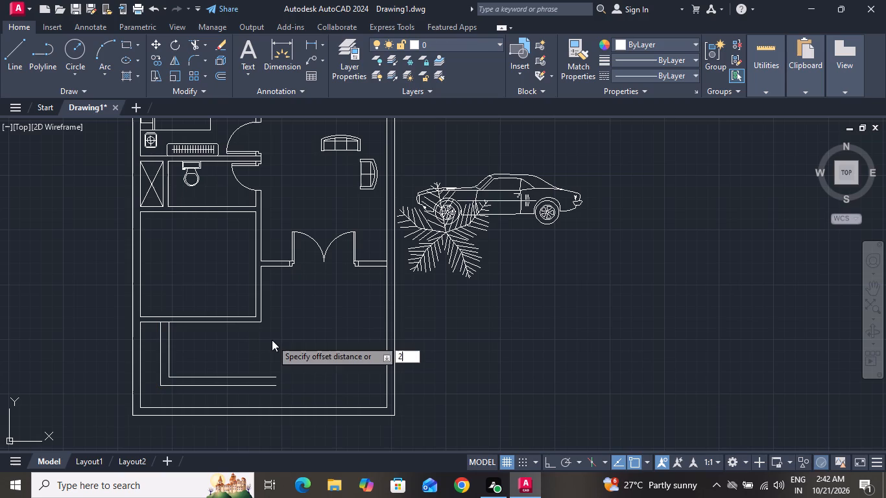
pyautogui.press("'")
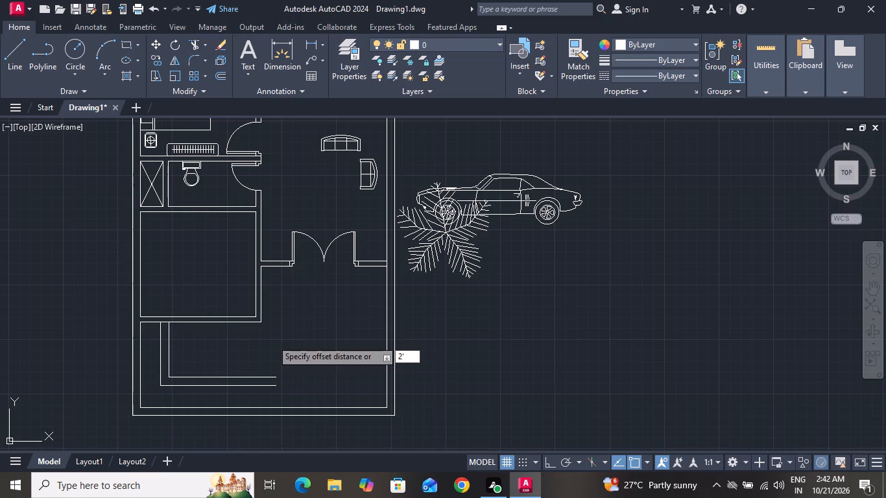
pyautogui.press('Return')
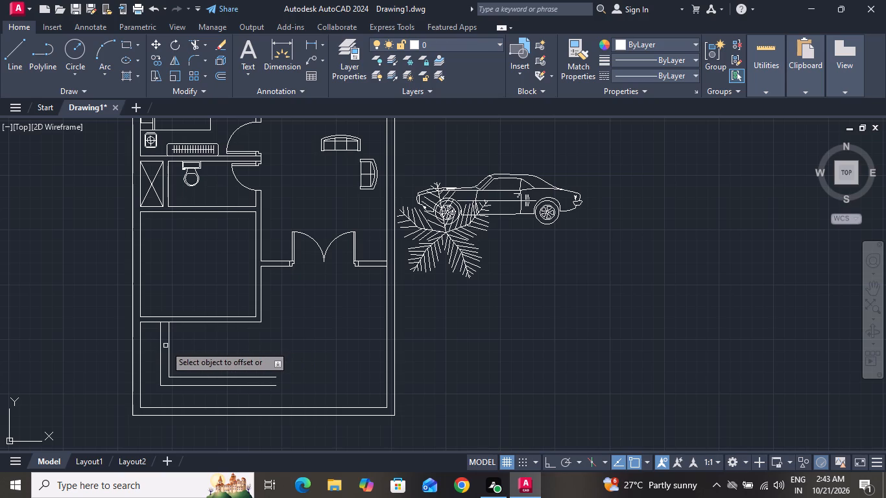
pyautogui.click(169, 346)
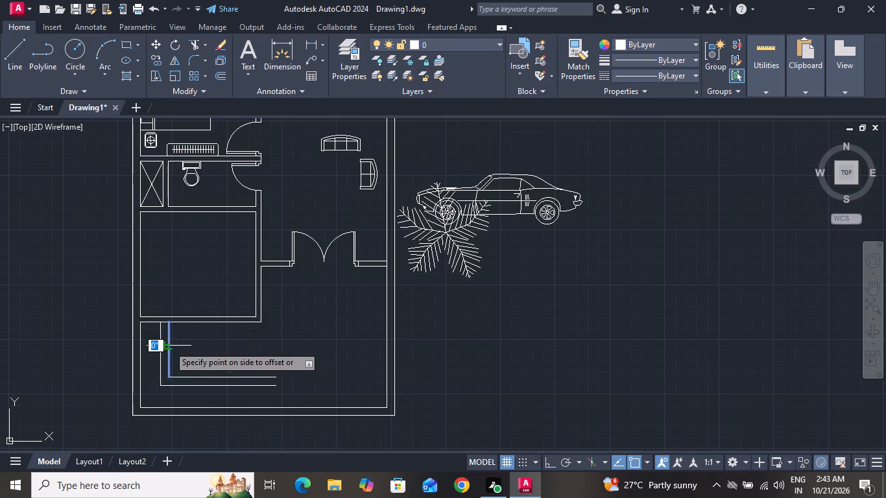
pyautogui.click(180, 346)
pyautogui.rightClick(180, 346)
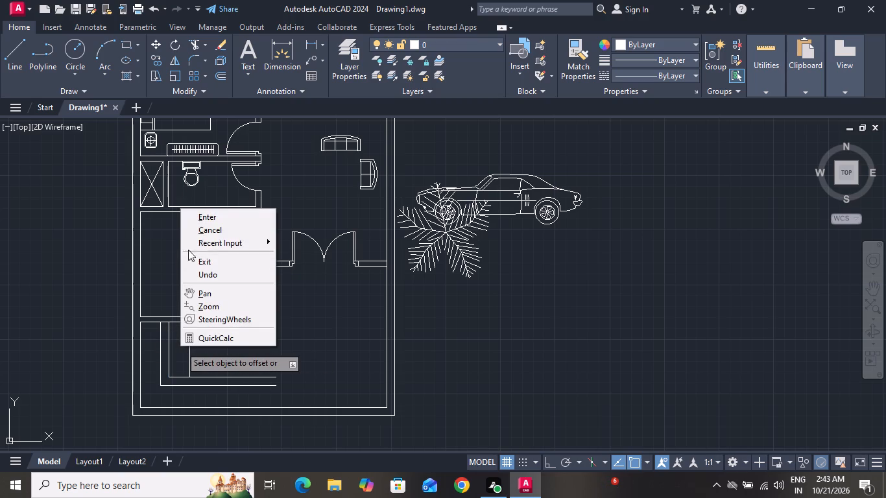
pyautogui.click(198, 232)
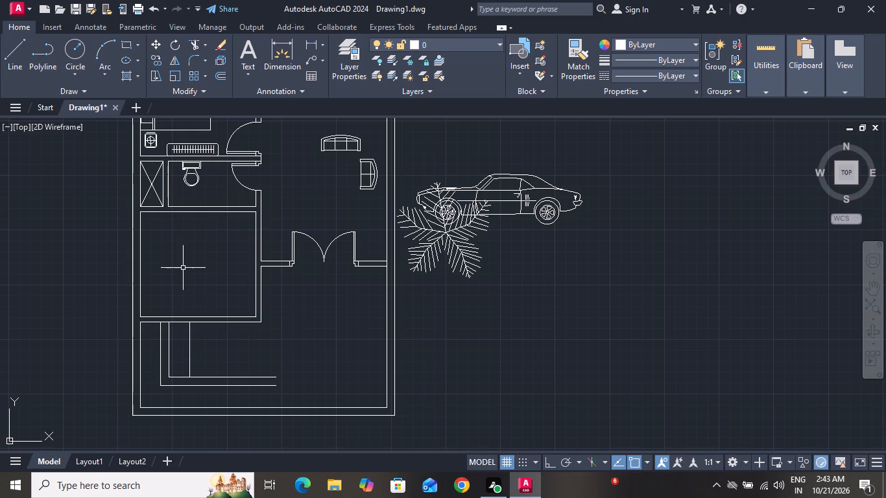
# Offset the 2' division line repeatedly at 10" spacing, adding ten parallel tread lines up to the free end of the L-shaped outline.
pyautogui.write('o 10"')
pyautogui.press('Return')
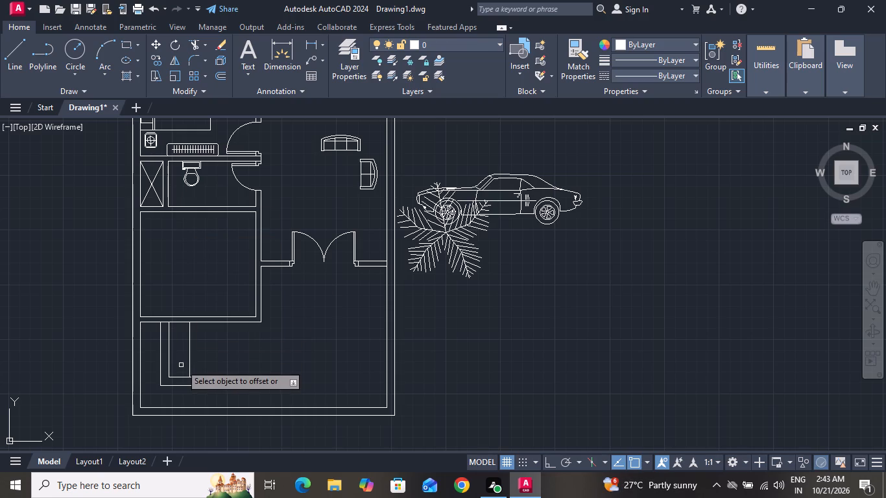
pyautogui.click(189, 362)
pyautogui.click(222, 365)
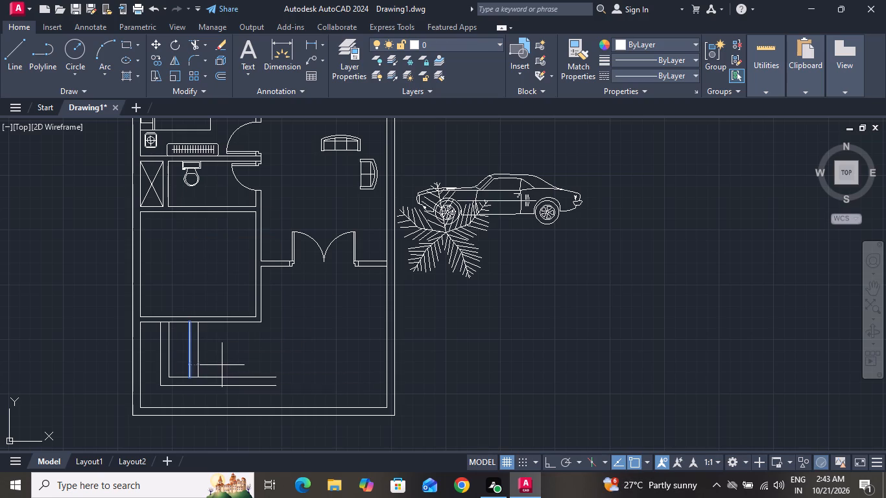
pyautogui.moveTo(198, 359); pyautogui.dragTo(217, 359)
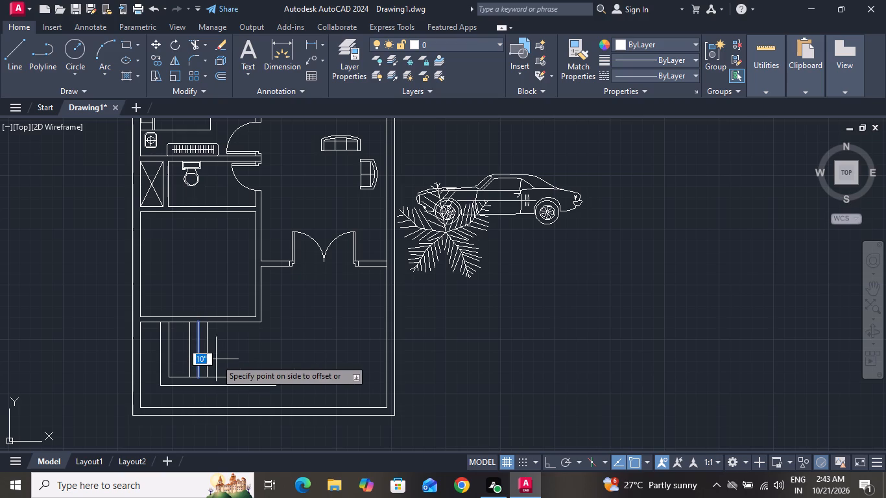
pyautogui.moveTo(217, 359); pyautogui.dragTo(217, 359)
pyautogui.click(219, 357)
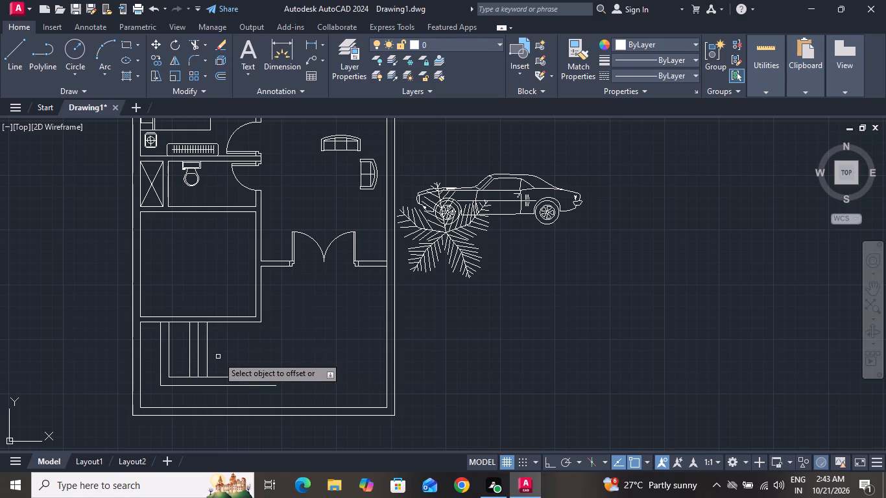
pyautogui.click(207, 359)
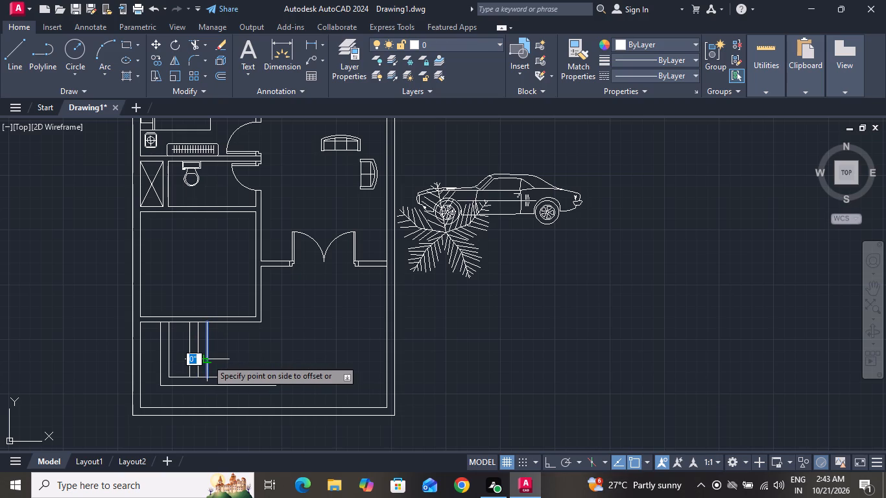
pyautogui.click(207, 359)
pyautogui.click(230, 359)
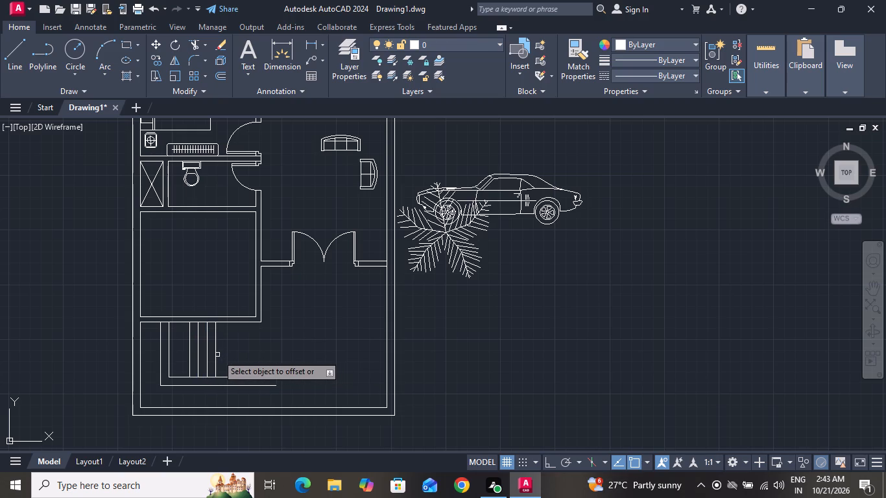
pyautogui.moveTo(216, 355); pyautogui.dragTo(233, 355)
pyautogui.moveTo(233, 355); pyautogui.dragTo(224, 355)
pyautogui.moveTo(224, 355); pyautogui.dragTo(232, 355)
pyautogui.click(232, 355)
pyautogui.moveTo(232, 355); pyautogui.dragTo(257, 355)
pyautogui.moveTo(257, 355); pyautogui.dragTo(242, 355)
pyautogui.click(242, 355)
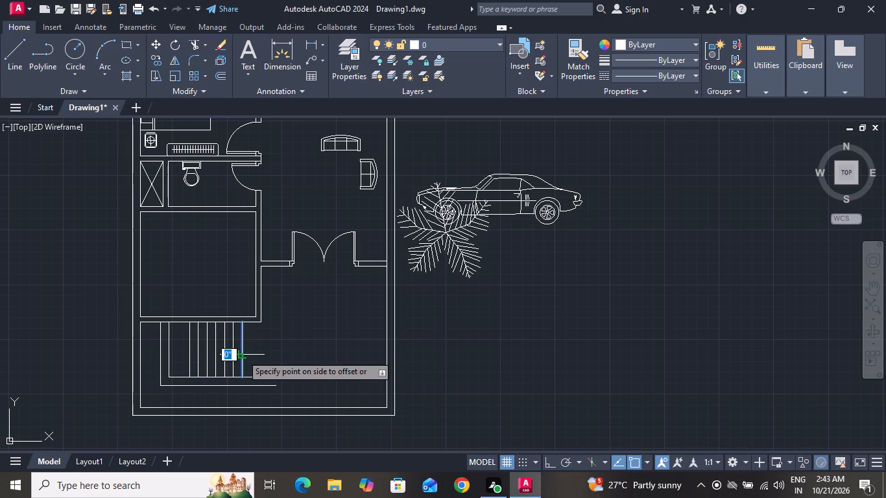
pyautogui.click(244, 355)
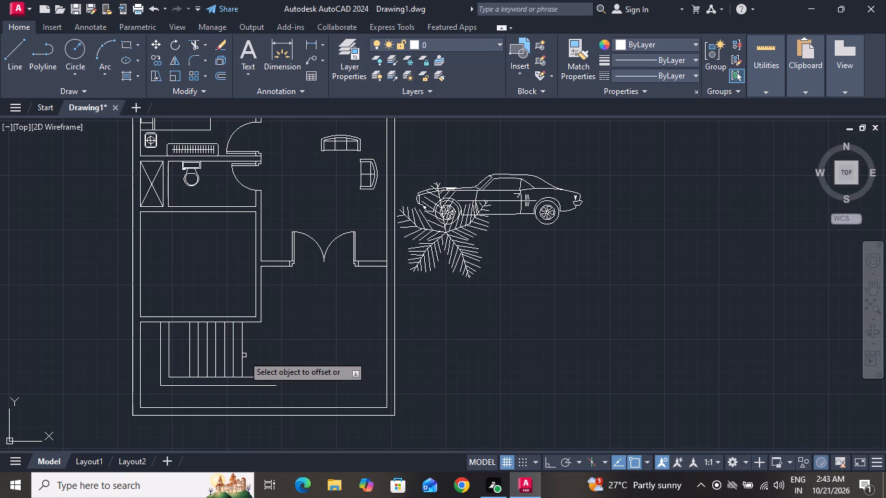
pyautogui.moveTo(243, 355); pyautogui.dragTo(250, 356)
pyautogui.click(250, 356)
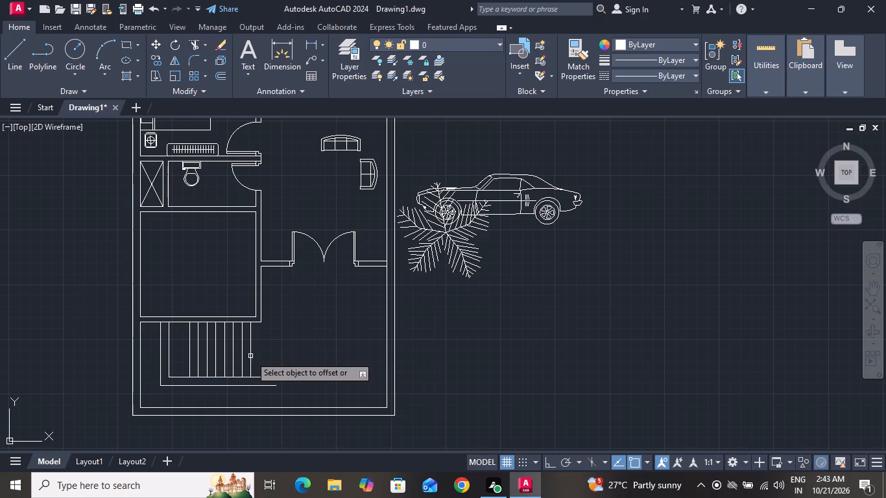
pyautogui.moveTo(250, 356); pyautogui.dragTo(263, 356)
pyautogui.click(263, 356)
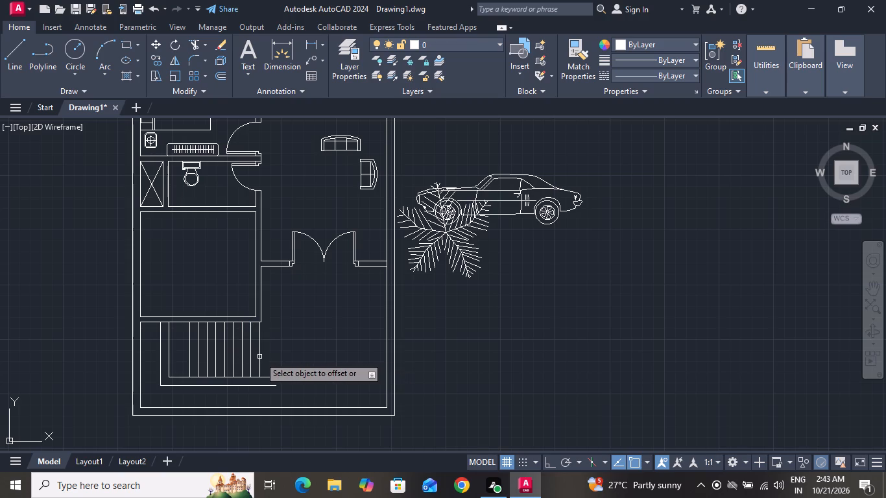
pyautogui.moveTo(260, 357); pyautogui.dragTo(281, 356)
pyautogui.click(281, 356)
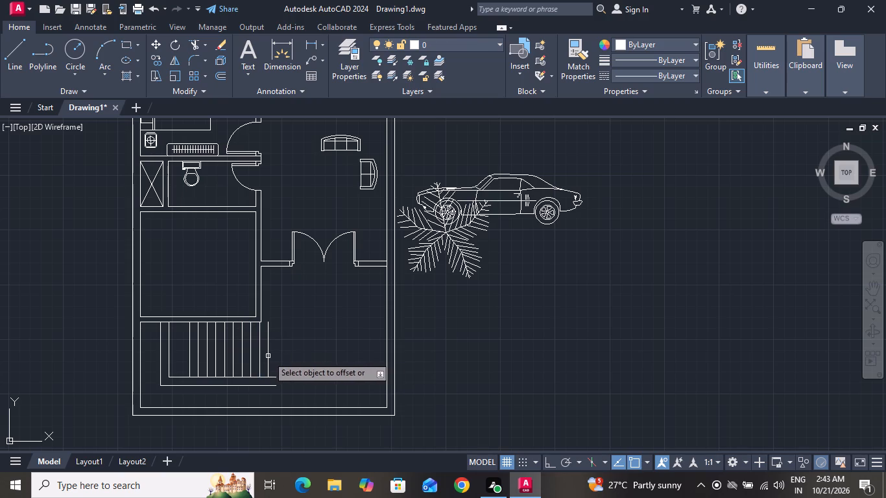
pyautogui.moveTo(268, 356); pyautogui.dragTo(277, 356)
pyautogui.click(277, 356)
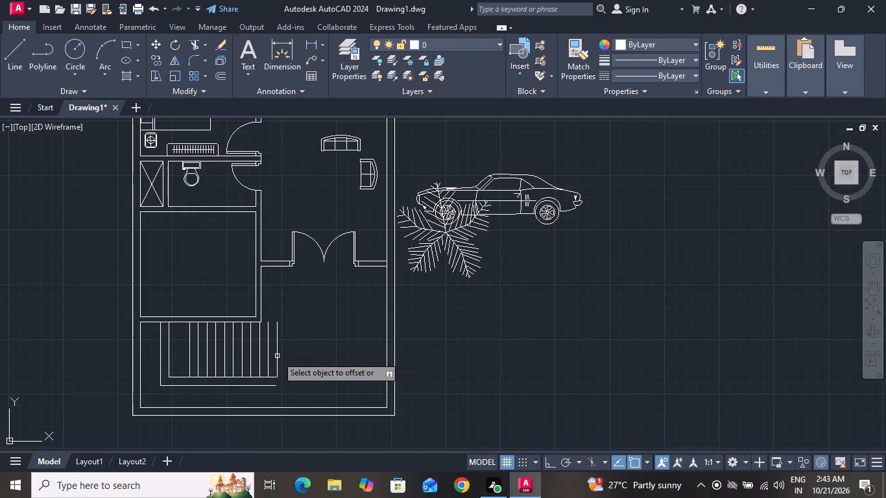
pyautogui.rightClick(277, 356)
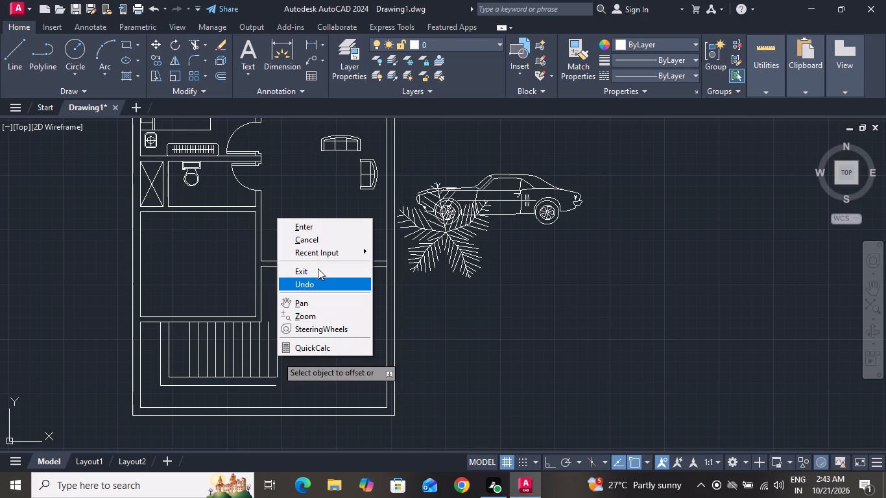
pyautogui.click(320, 235)
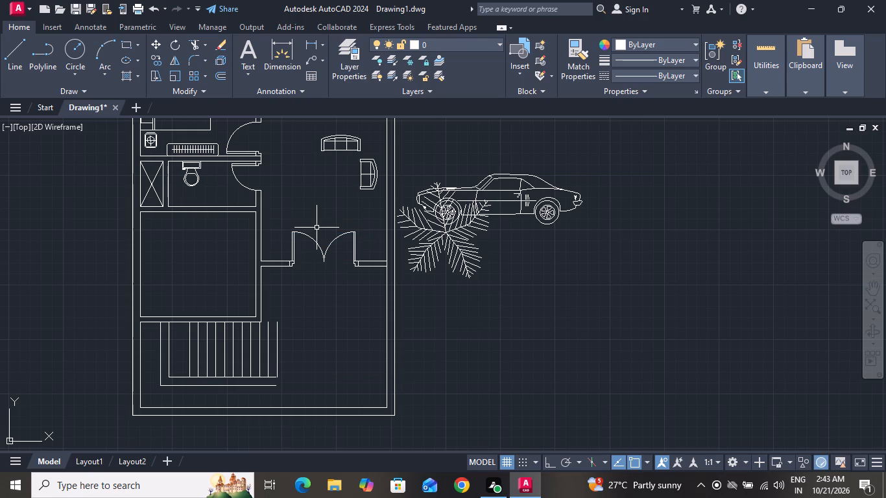
# Extend the inner horizontal line of the L-shaped outline to the last tread line.
pyautogui.write('ex')
pyautogui.press('space')
pyautogui.press('space')
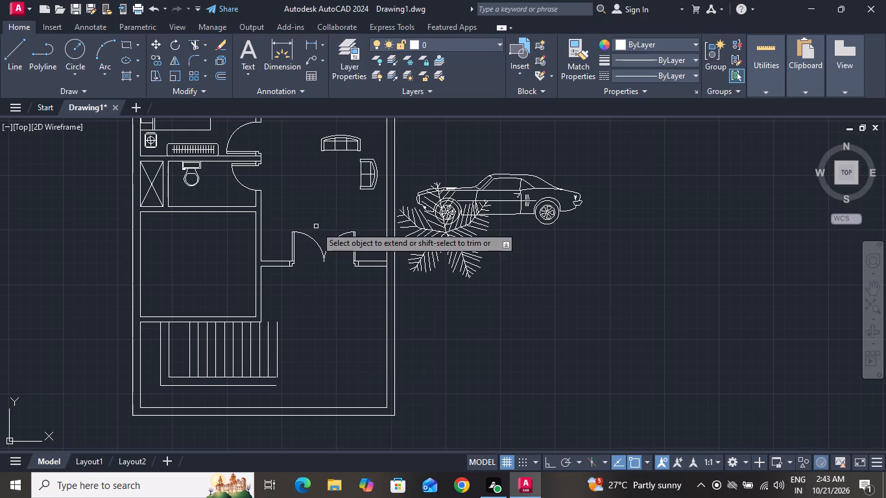
pyautogui.click(272, 377)
pyautogui.rightClick(272, 377)
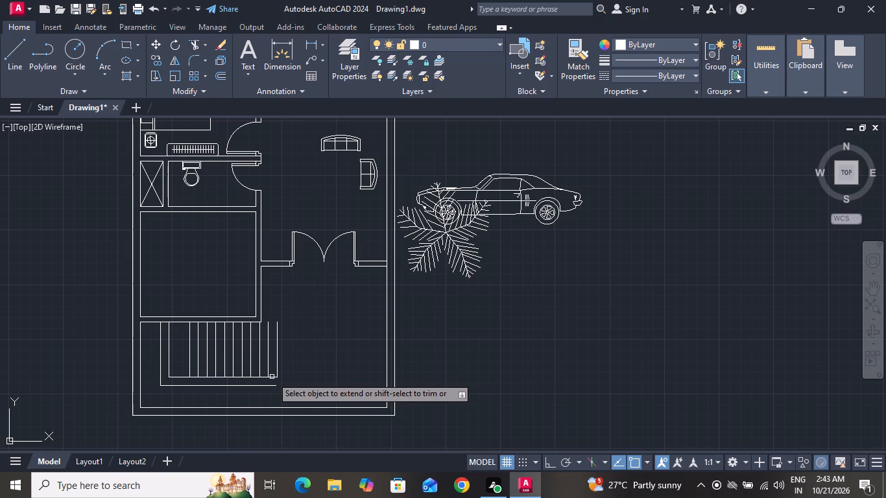
pyautogui.click(301, 238)
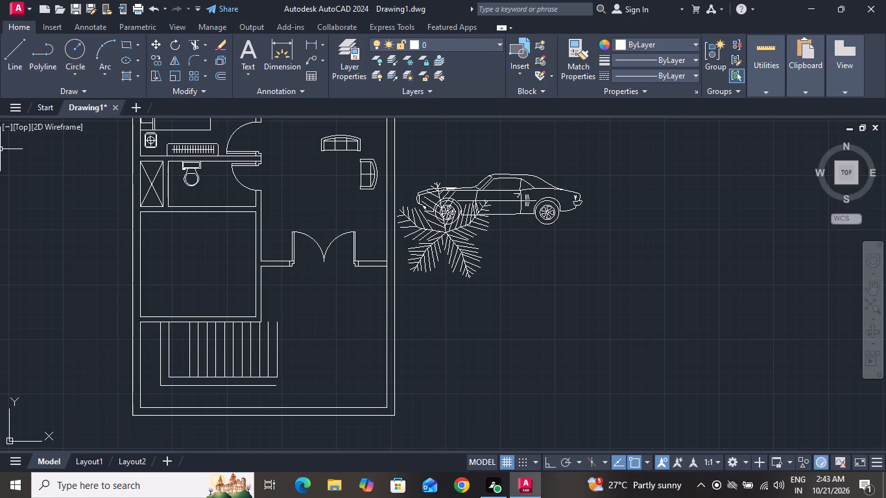
# Draw a horizontal line about 11'-1" long midway across the treads, from the outer vertical line to the last tread line.
pyautogui.click(16, 57)
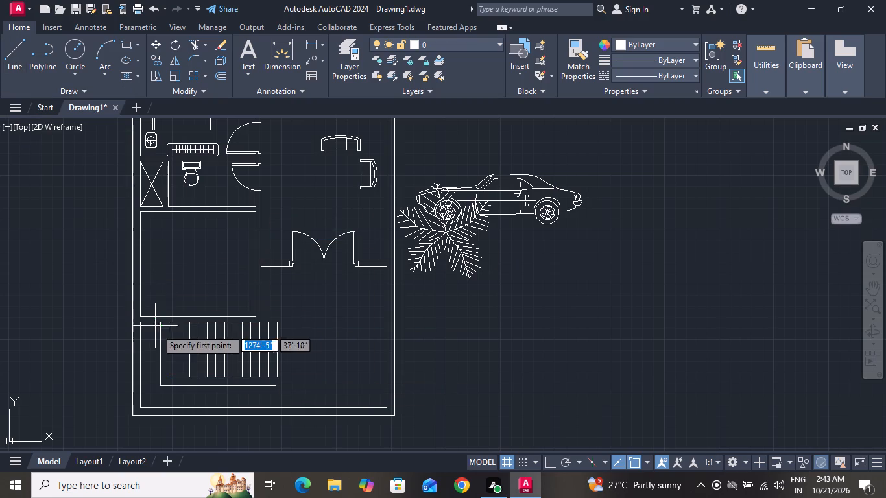
pyautogui.click(159, 351)
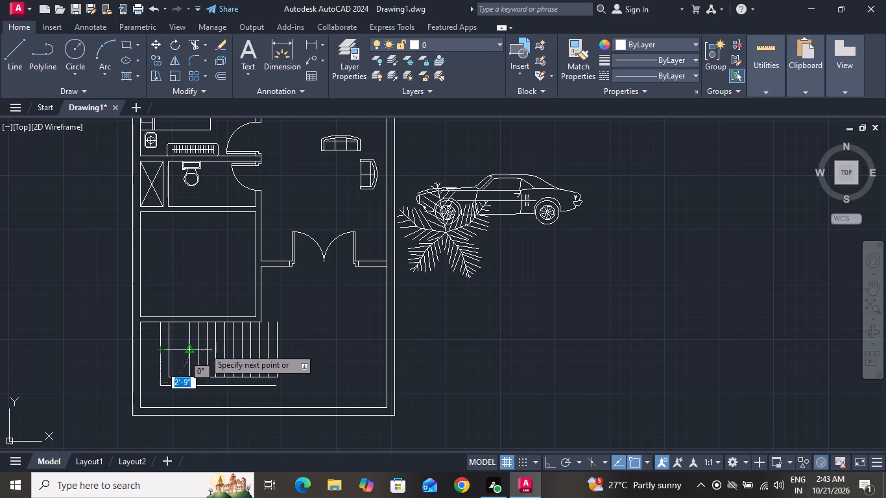
pyautogui.click(277, 349)
pyautogui.rightClick(277, 349)
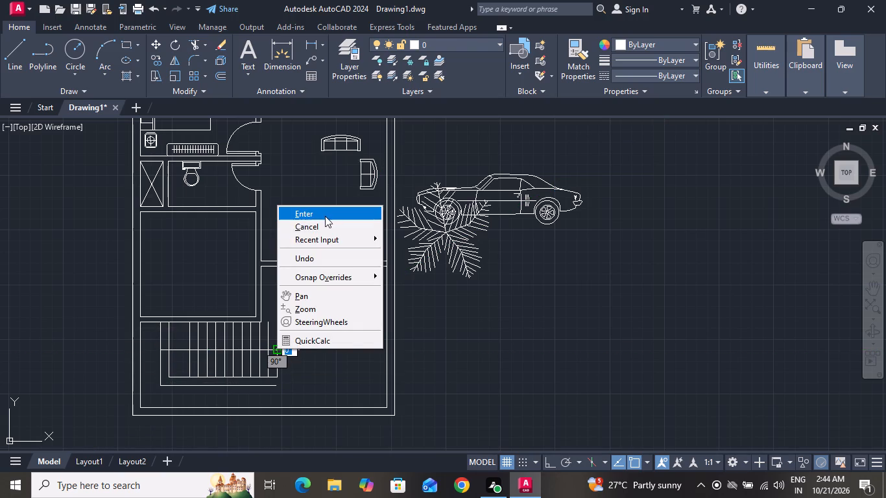
pyautogui.click(322, 230)
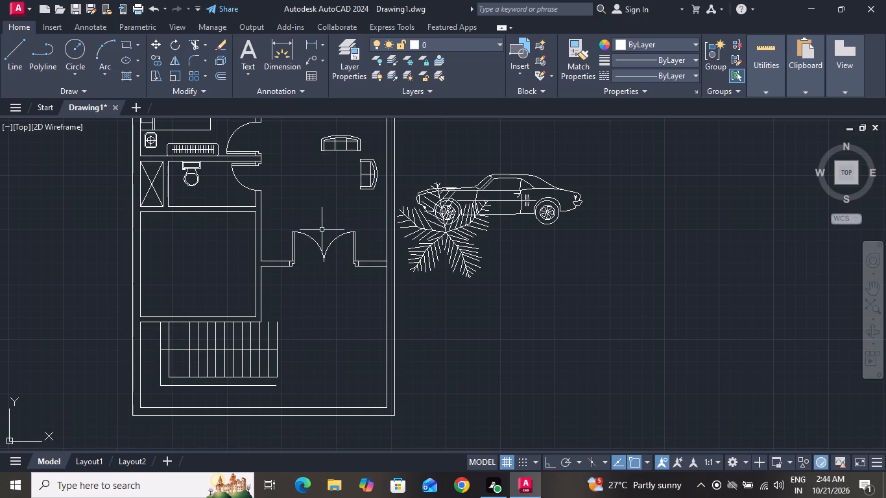
# Trim the upper halves of the last two tread lines above the horizontal middle line.
pyautogui.click(194, 41)
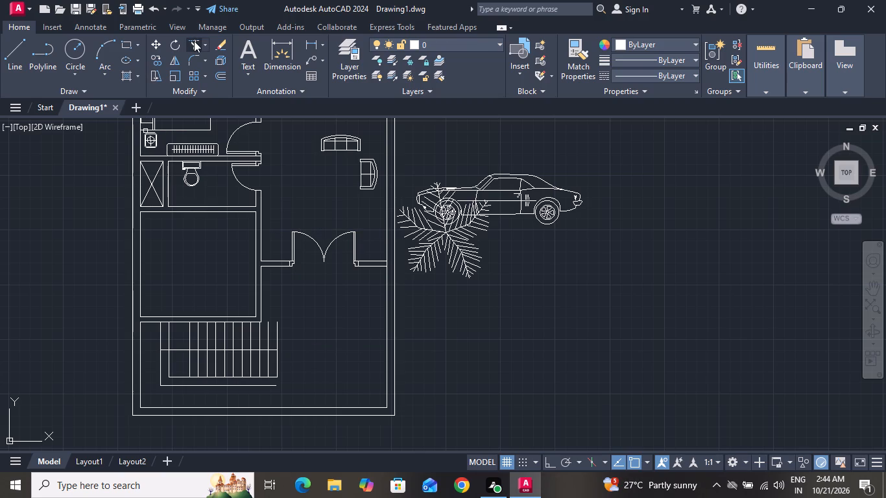
pyautogui.click(263, 333)
pyautogui.click(291, 333)
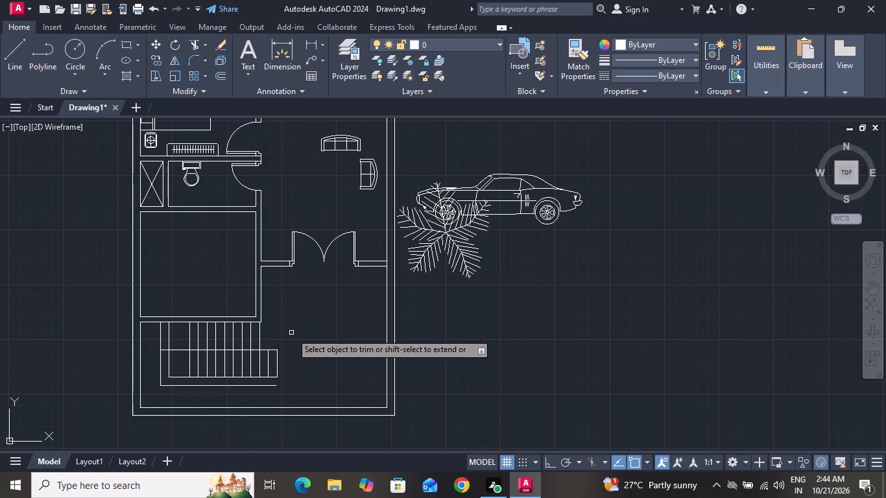
pyautogui.rightClick(291, 333)
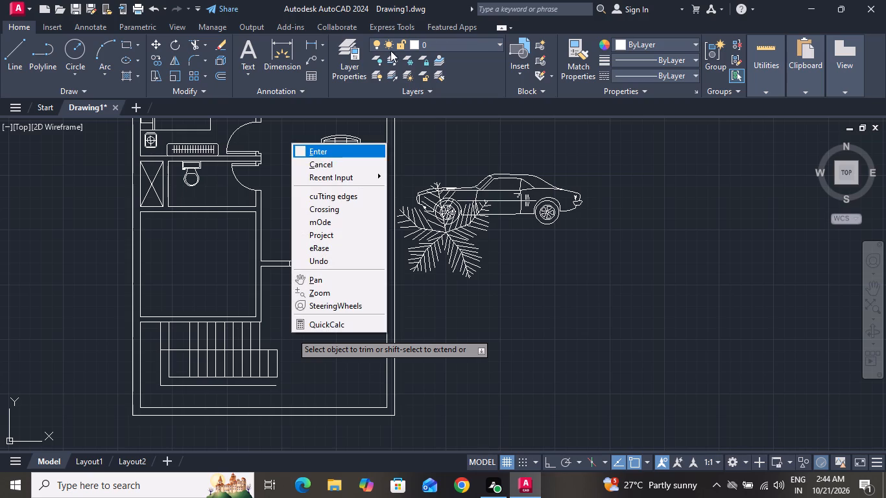
pyautogui.click(349, 161)
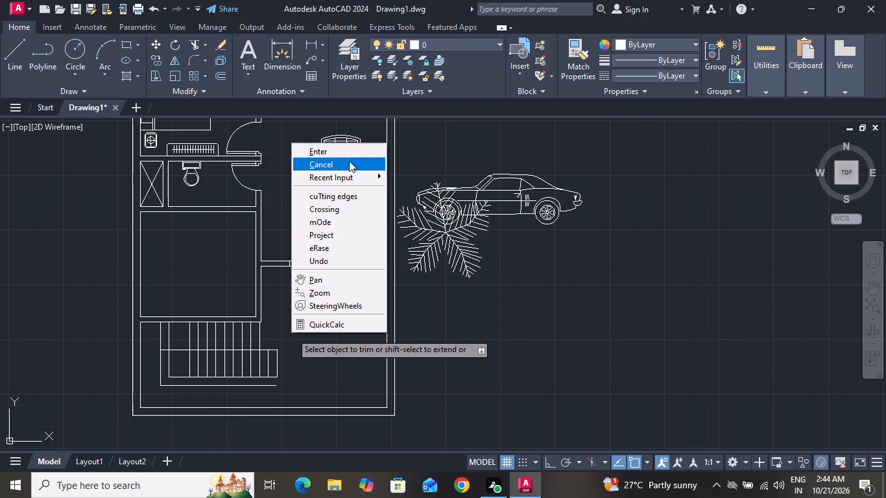
# Extend the last tread line down to the bottom wall and the outer horizontal line across to it.
pyautogui.write('ex')
pyautogui.press('space')
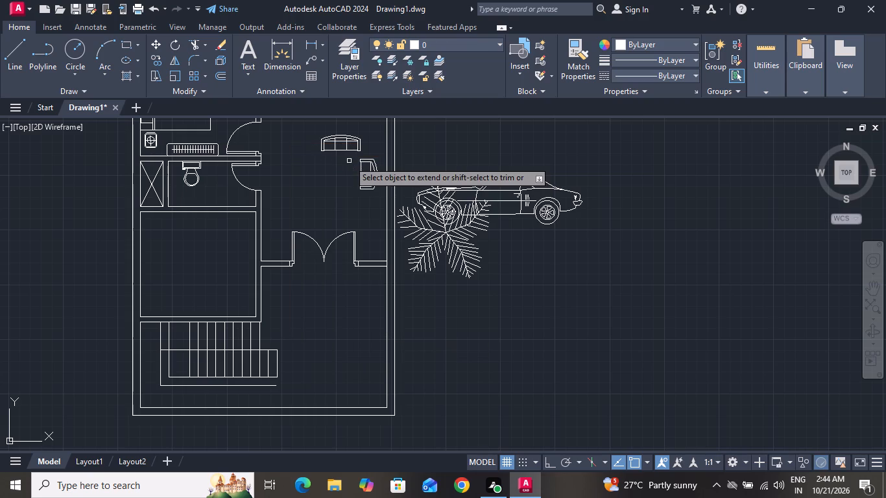
pyautogui.click(276, 371)
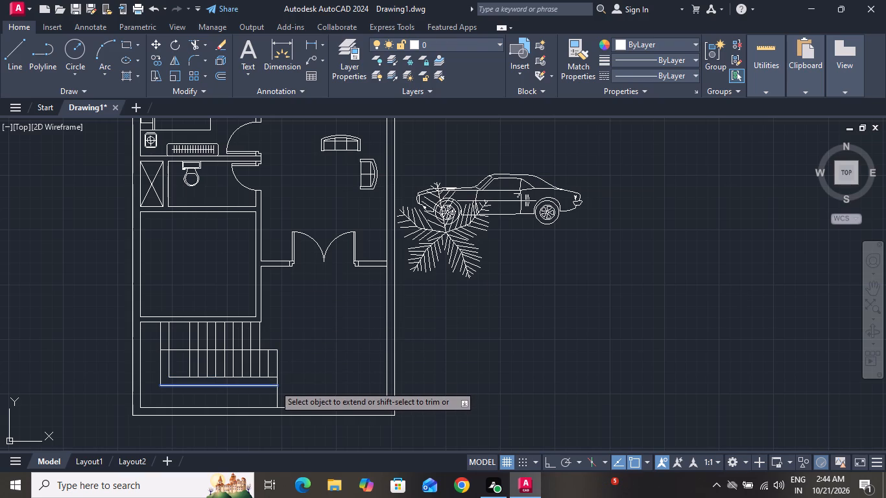
pyautogui.click(274, 385)
pyautogui.rightClick(274, 385)
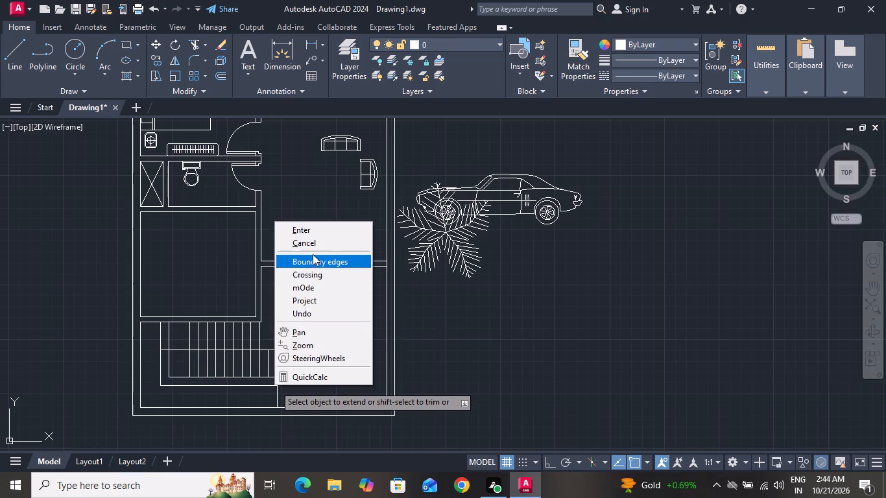
pyautogui.click(315, 243)
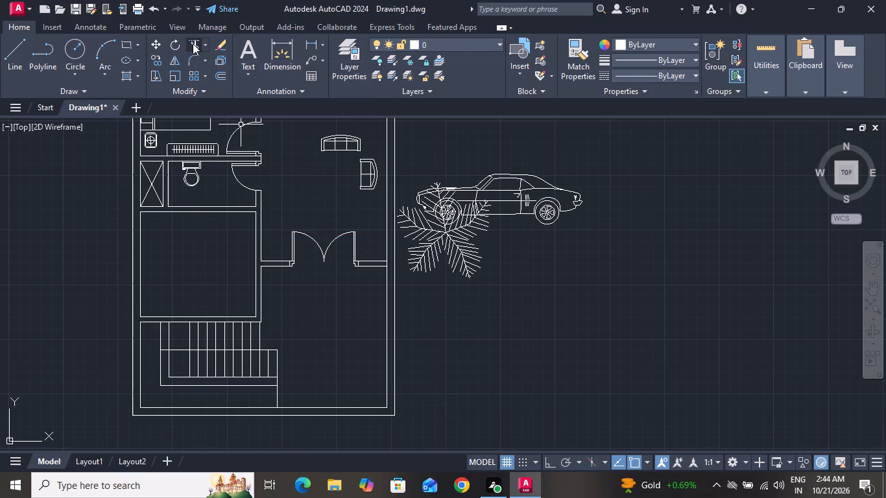
# Trim the last tread line's excess between the outer horizontal line and the bottom wall.
pyautogui.click(193, 43)
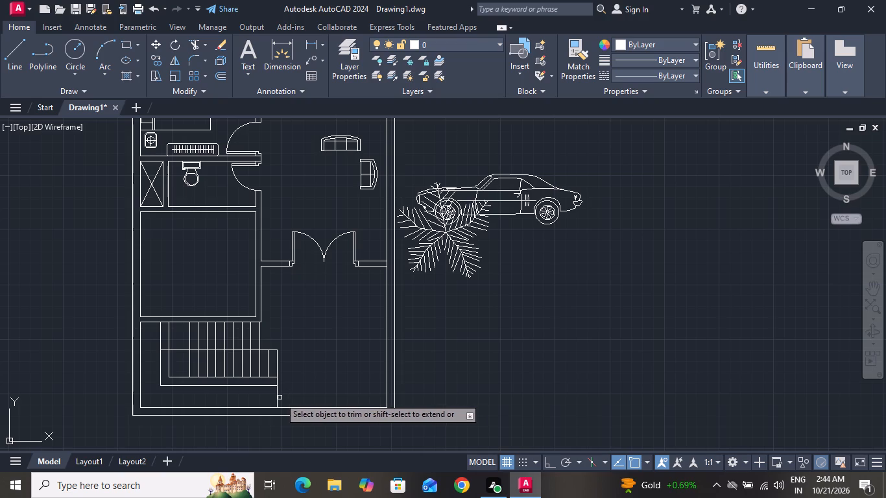
pyautogui.click(279, 397)
pyautogui.click(267, 400)
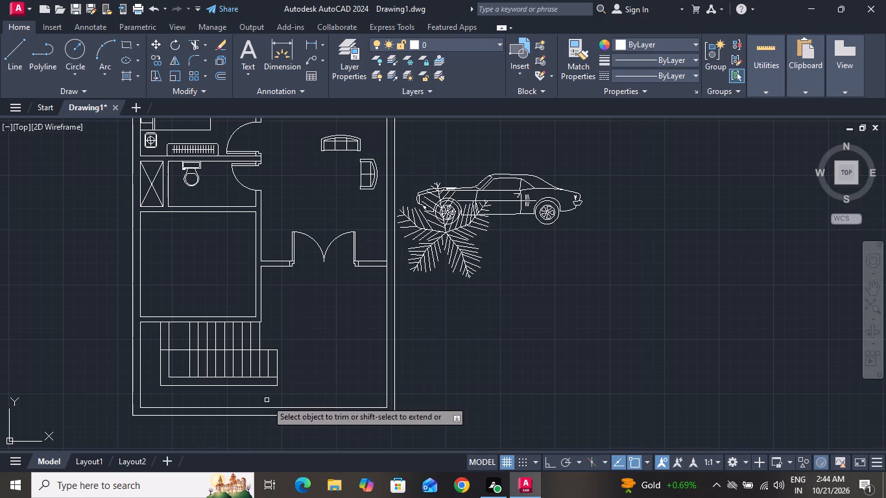
pyautogui.rightClick(267, 400)
pyautogui.click(304, 234)
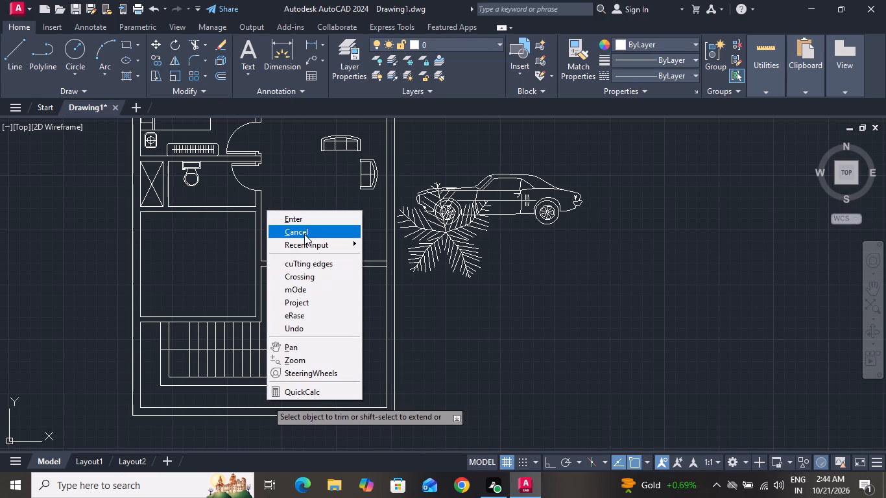
# Open the Trees - Imperial block beside the plan in the Block Editor.
pyautogui.click(443, 243)
pyautogui.doubleClick(443, 243)
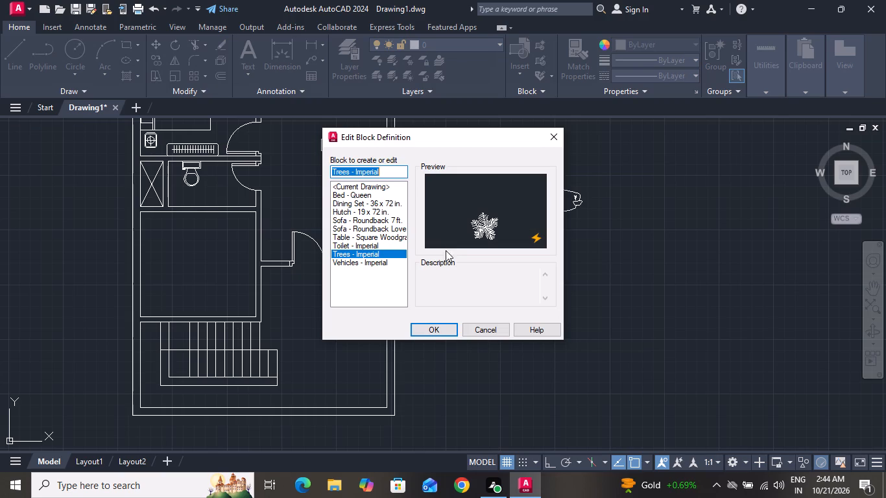
pyautogui.click(429, 337)
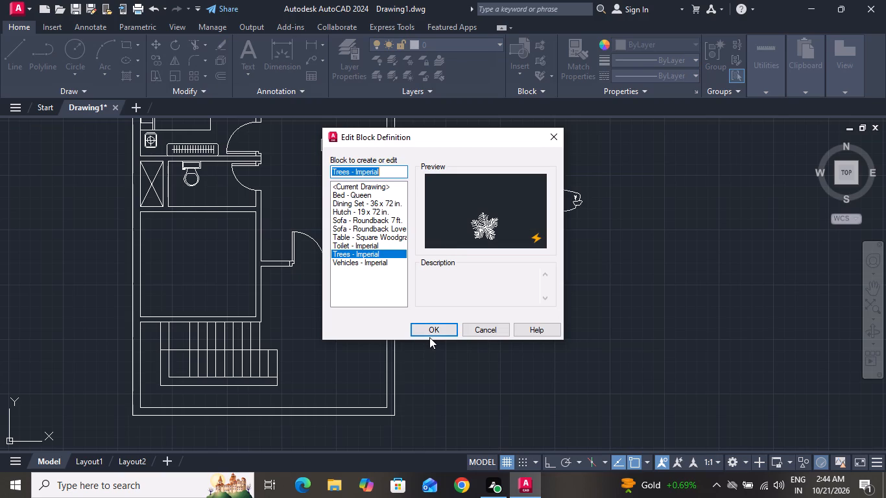
pyautogui.click(434, 331)
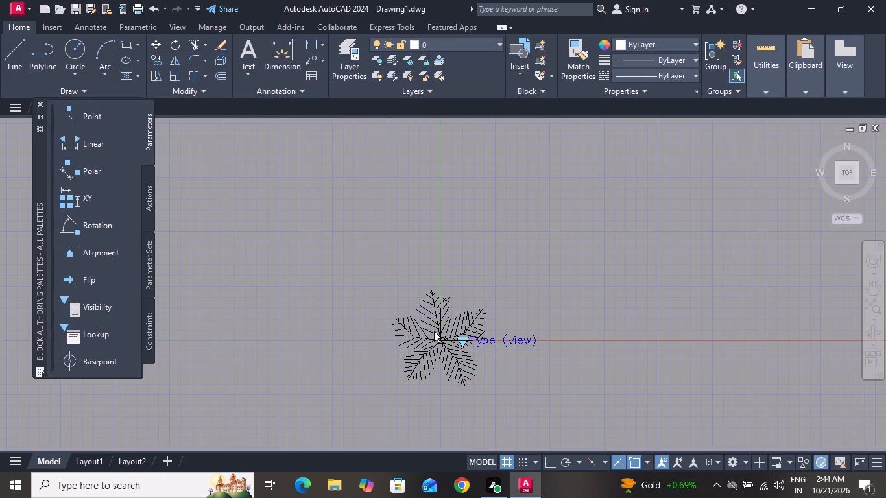
# Select all of the palm tree's geometry in the block and set its object colour to green.
pyautogui.click(525, 290)
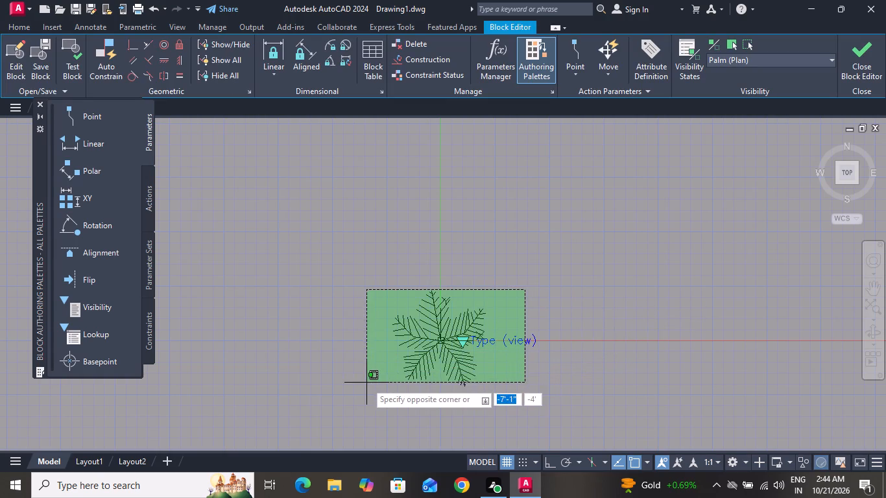
pyautogui.click(361, 394)
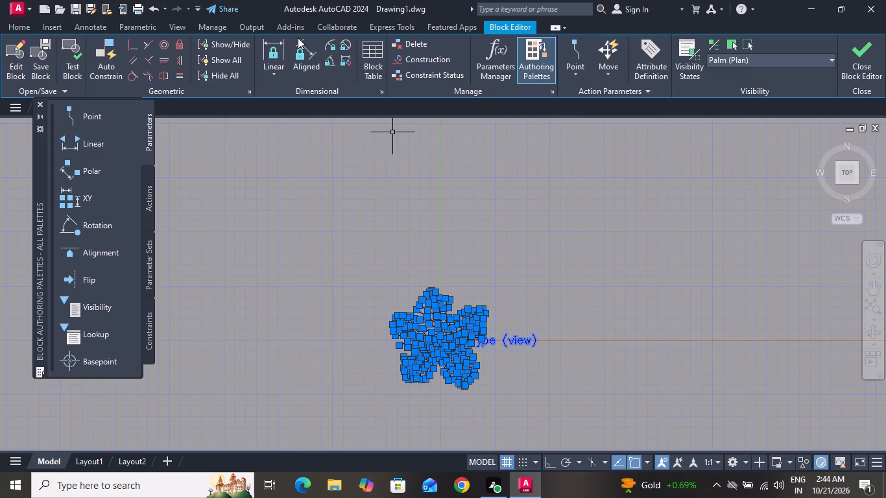
pyautogui.click(16, 27)
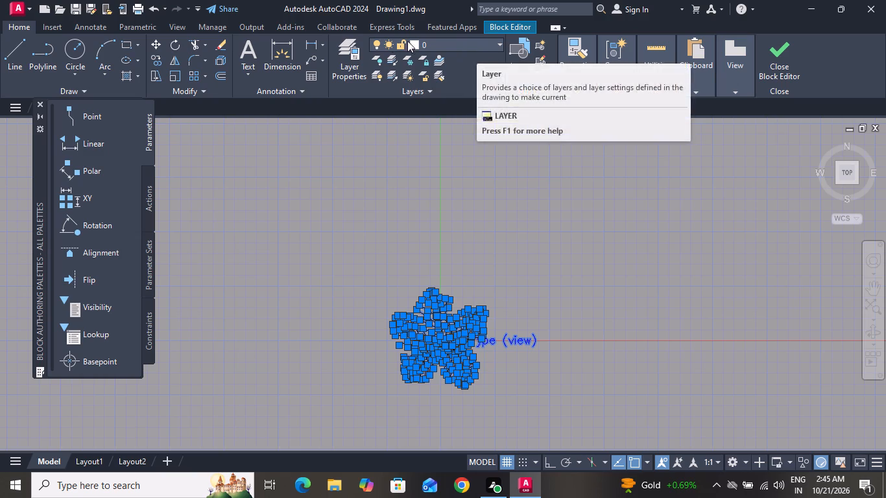
pyautogui.click(477, 51)
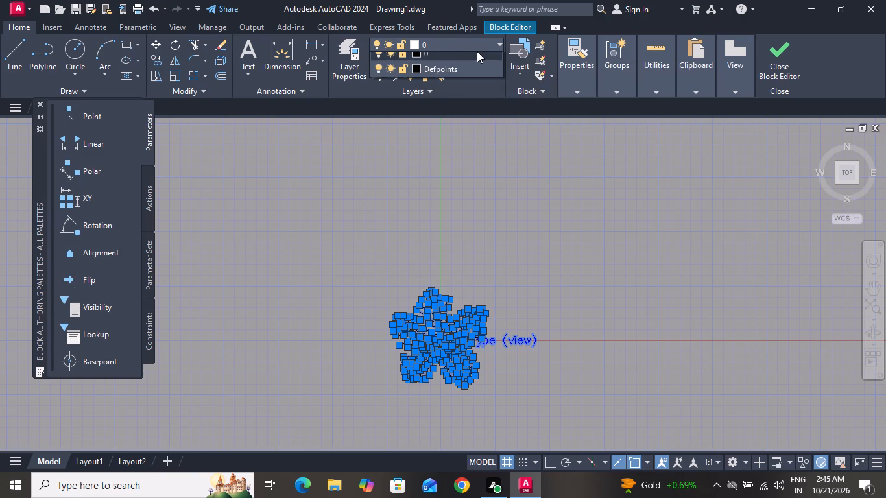
pyautogui.click(477, 41)
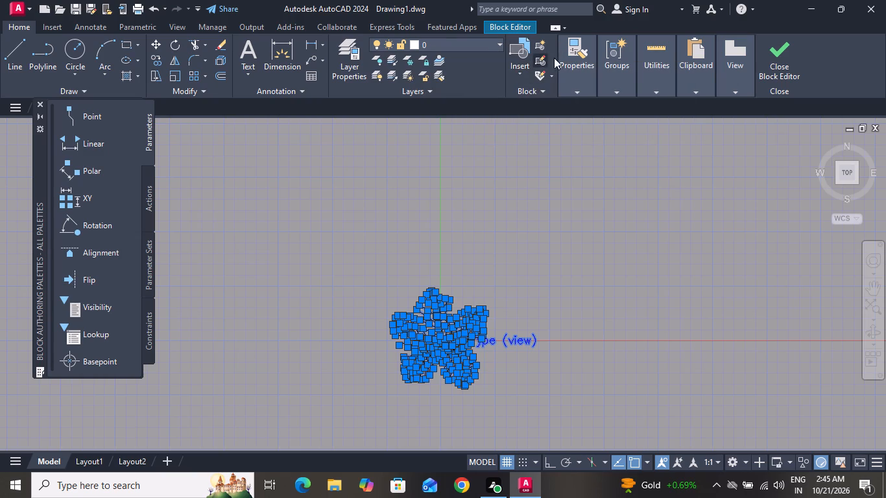
pyautogui.click(568, 60)
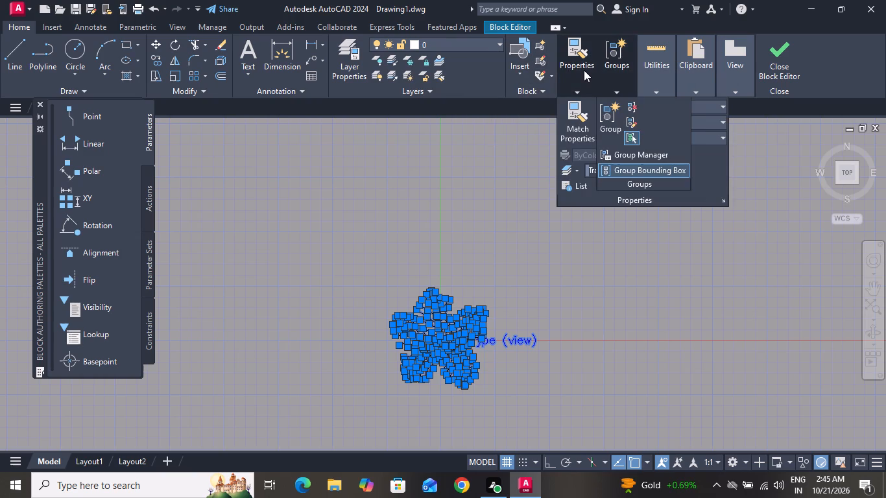
pyautogui.click(584, 70)
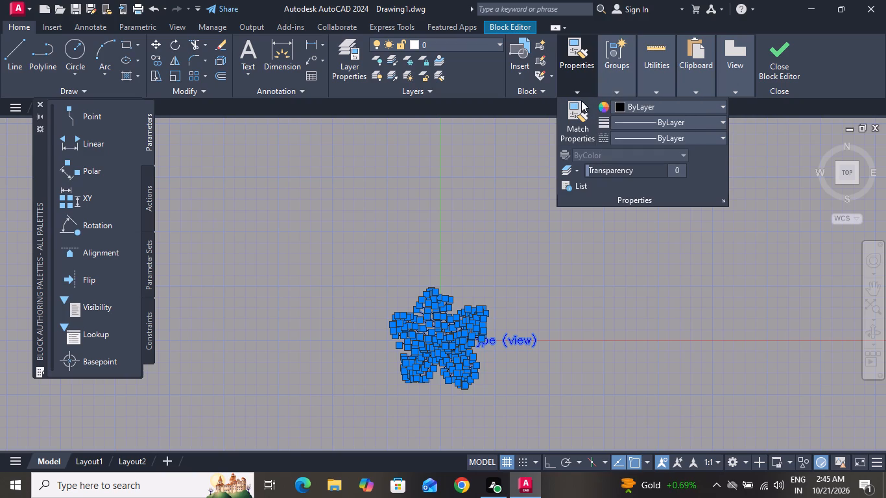
pyautogui.click(610, 104)
pyautogui.click(643, 110)
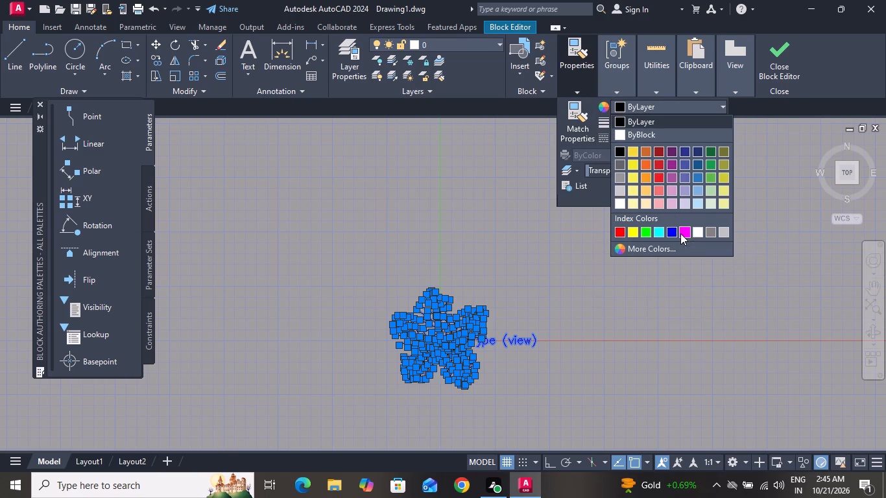
pyautogui.click(710, 163)
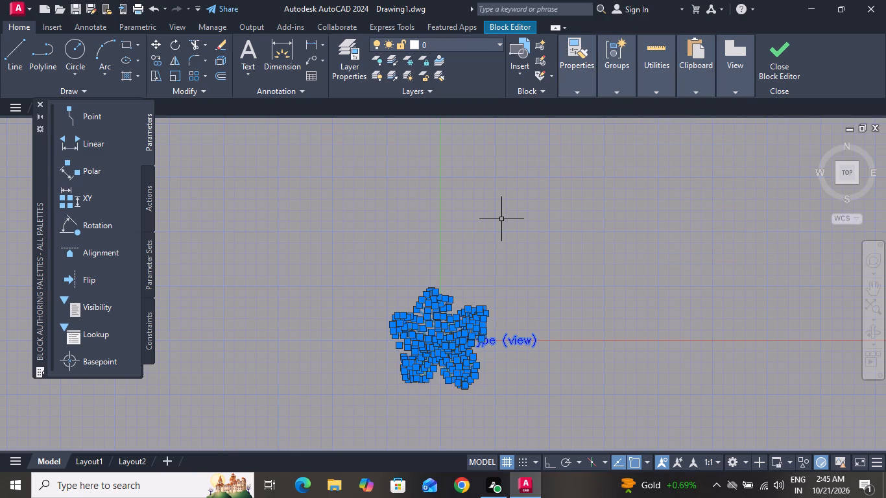
# Close the Block Editor and save the changes to the tree block.
pyautogui.click(778, 77)
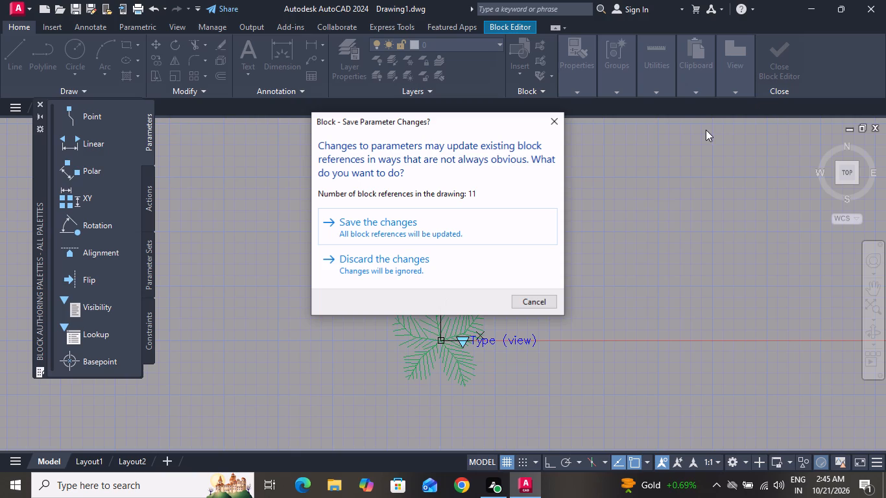
pyautogui.click(543, 299)
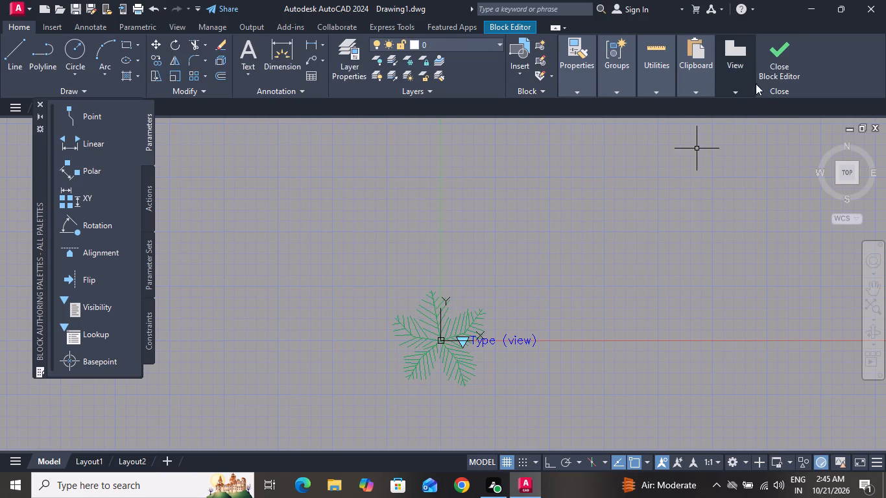
pyautogui.click(772, 75)
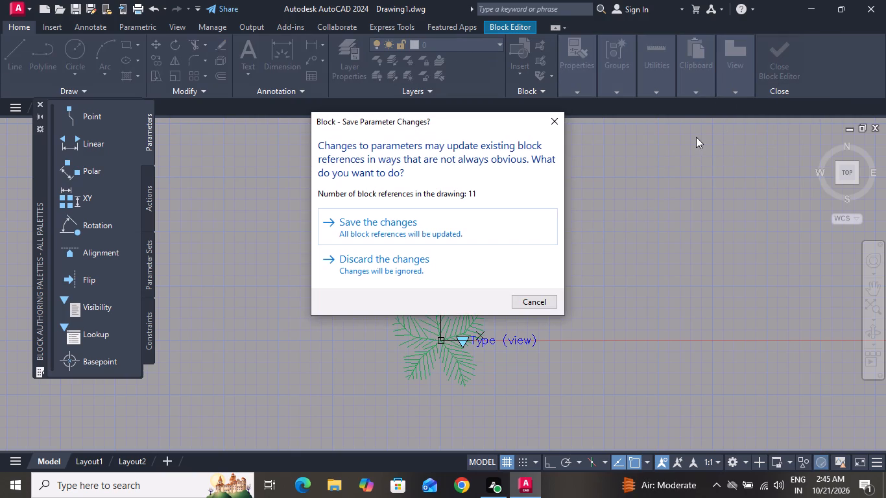
pyautogui.click(526, 223)
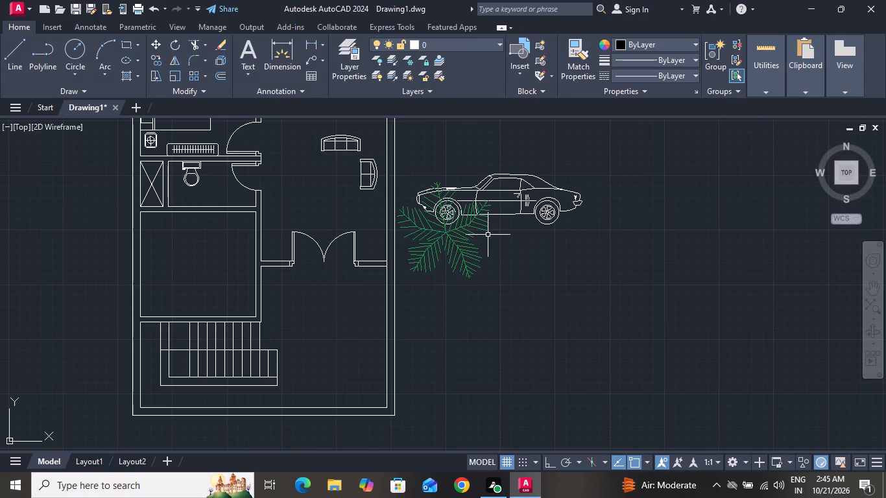
# Scale down the green palm tree beside the car, using its centre area as the base point.
pyautogui.click(455, 238)
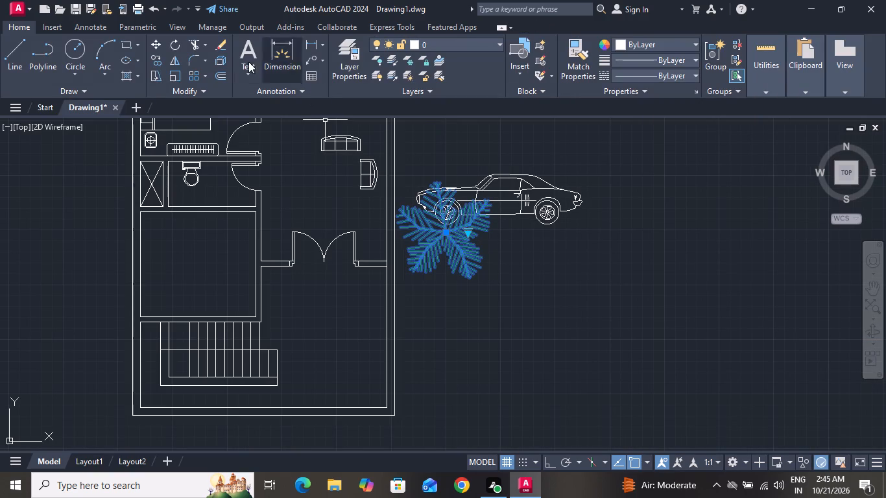
pyautogui.click(178, 75)
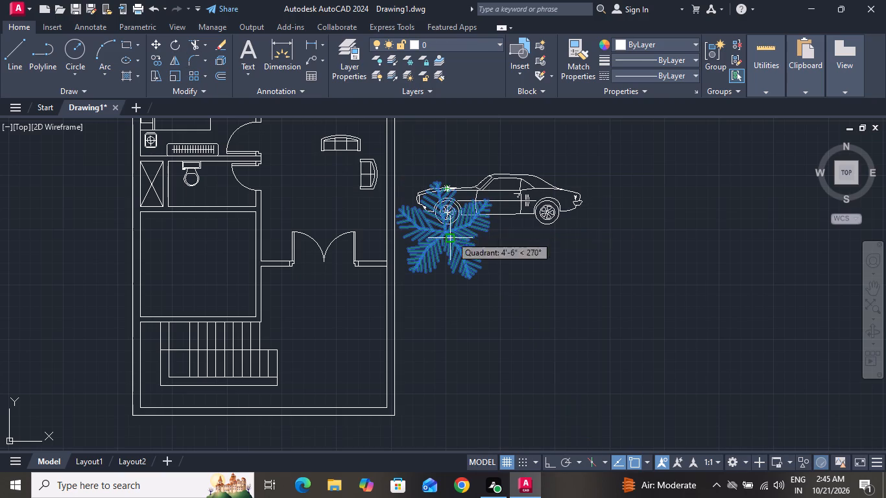
pyautogui.moveTo(446, 239); pyautogui.dragTo(451, 257)
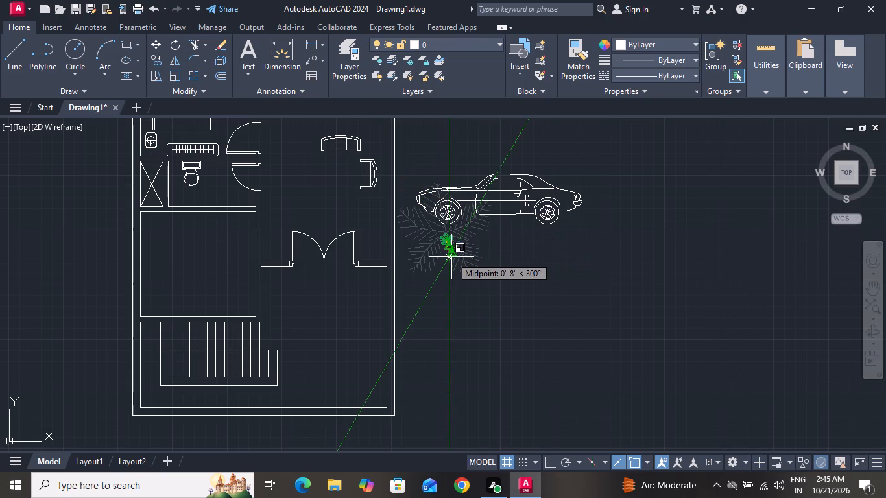
pyautogui.moveTo(451, 257); pyautogui.dragTo(452, 259)
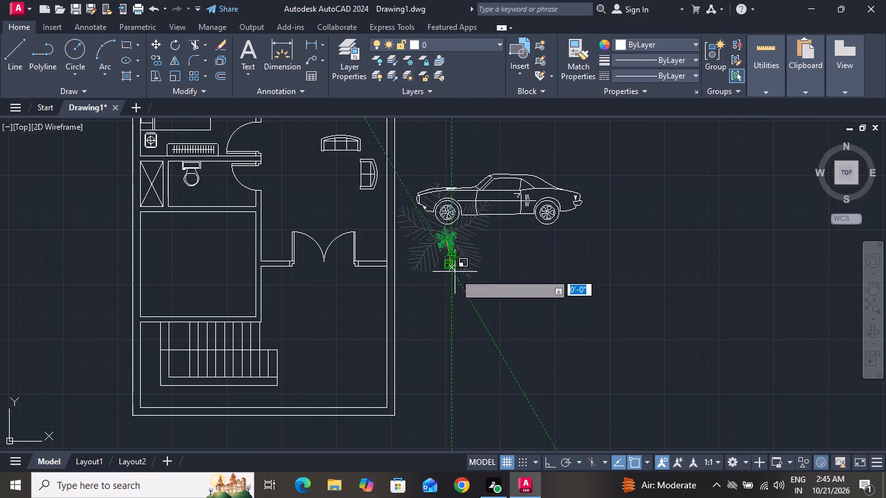
pyautogui.click(457, 279)
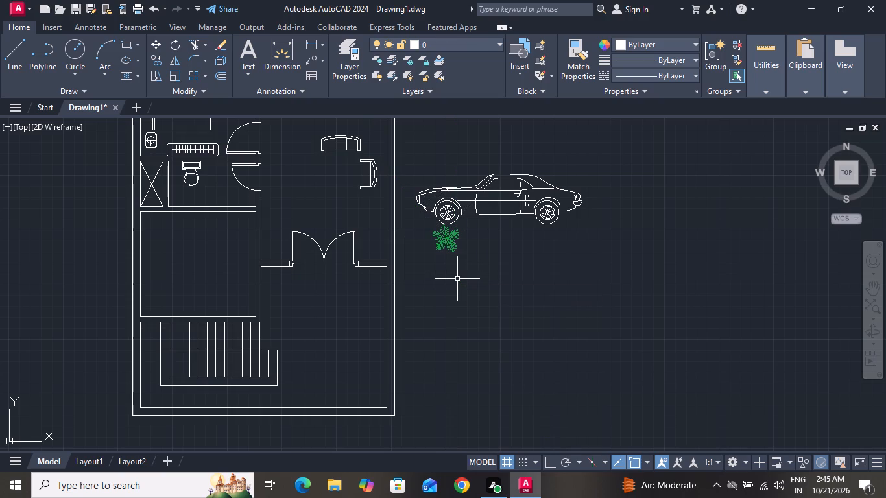
# Copy the reduced palm from below the car into the narrow strip between the plan's left wall and the staircase.
pyautogui.click(441, 245)
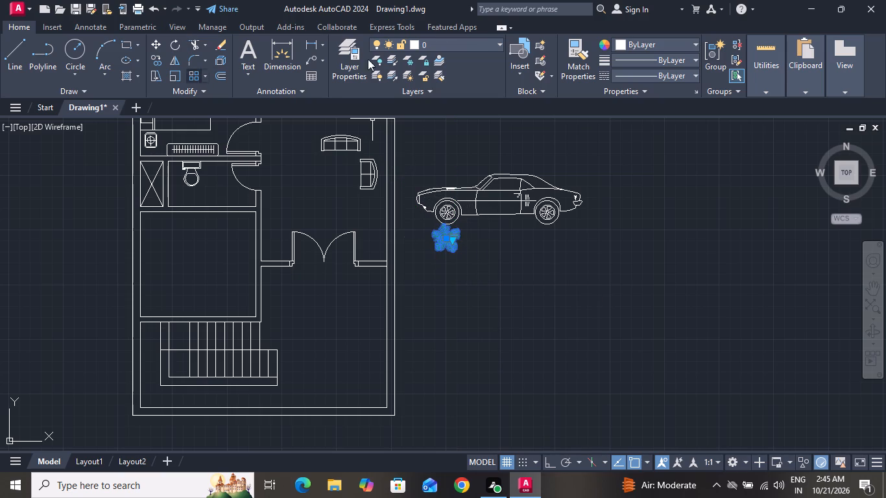
pyautogui.click(157, 64)
pyautogui.moveTo(446, 239); pyautogui.dragTo(315, 296)
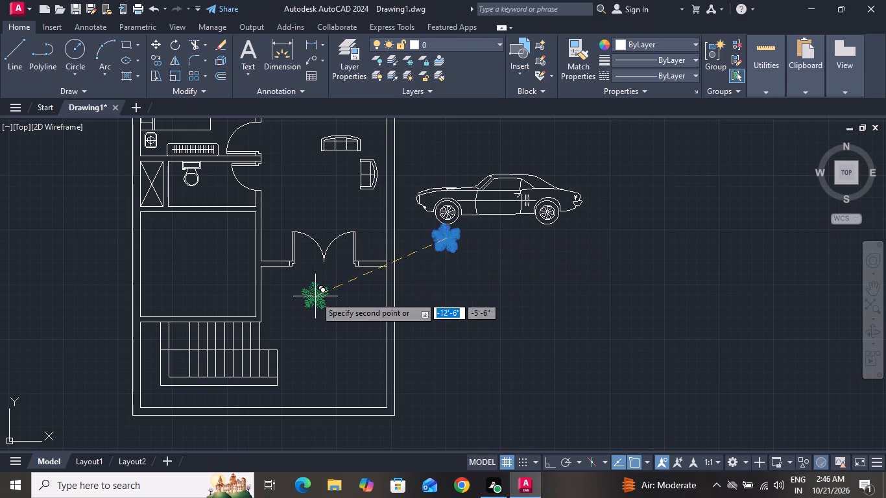
pyautogui.keyDown('ctrl'); pyautogui.scroll(2, 156, 331); pyautogui.keyUp('ctrl')
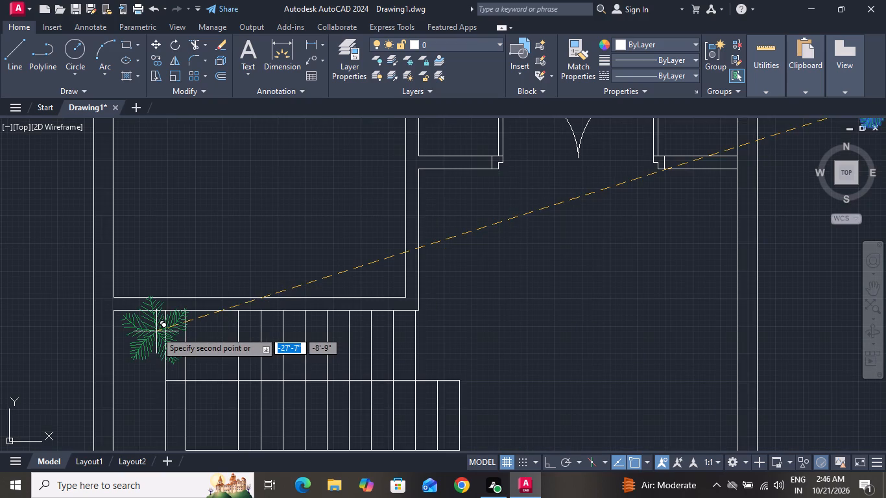
pyautogui.keyDown('ctrl'); pyautogui.scroll(-3, 156, 331); pyautogui.keyUp('ctrl')
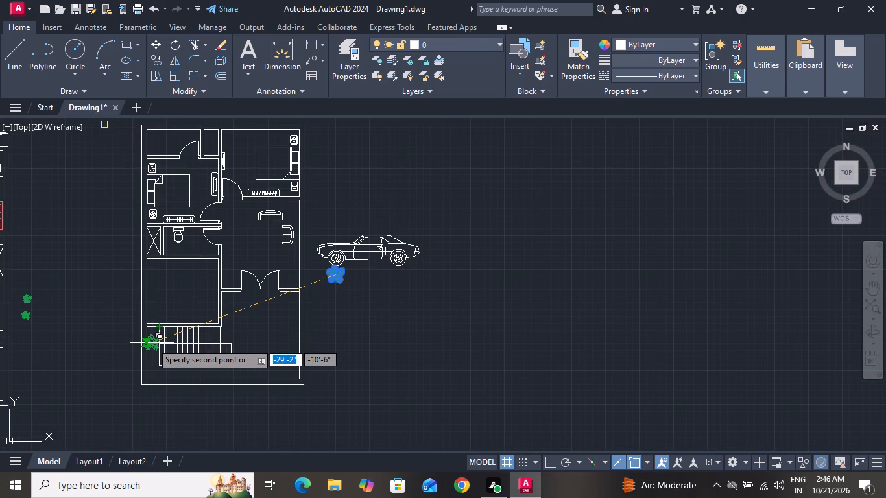
pyautogui.keyDown('ctrl'); pyautogui.scroll(2, 152, 343); pyautogui.keyUp('ctrl')
pyautogui.click(151, 333)
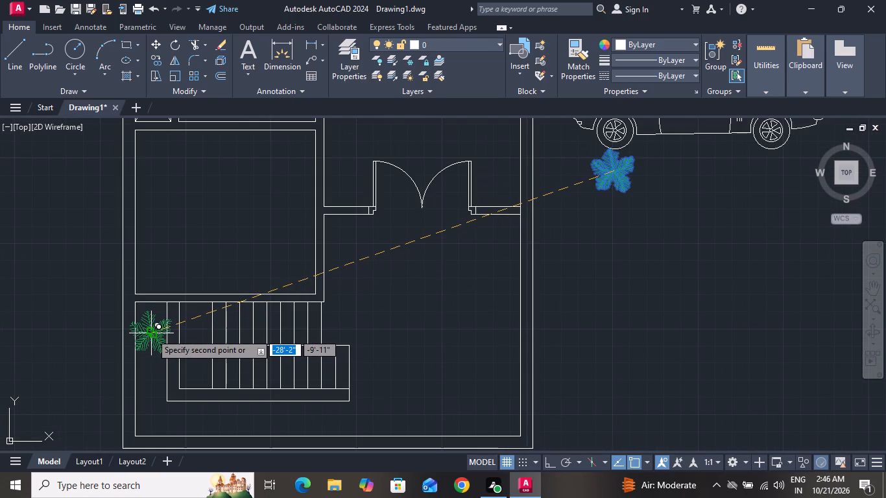
pyautogui.rightClick(151, 333)
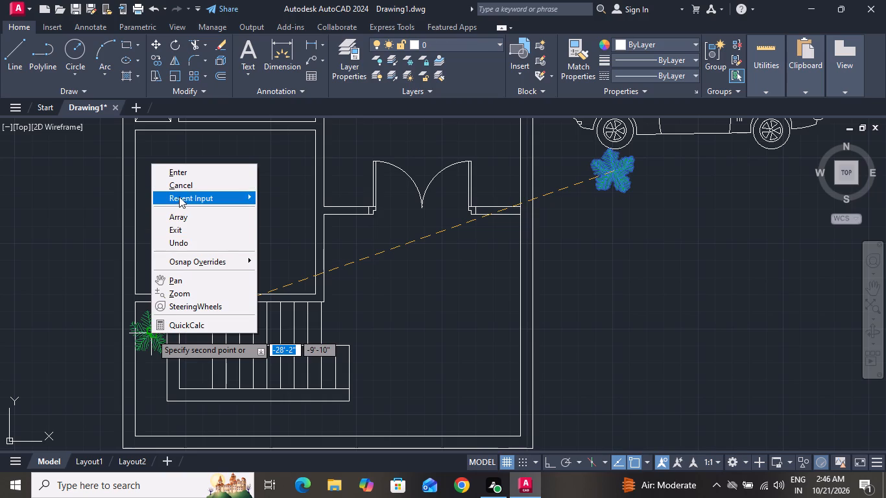
pyautogui.click(186, 184)
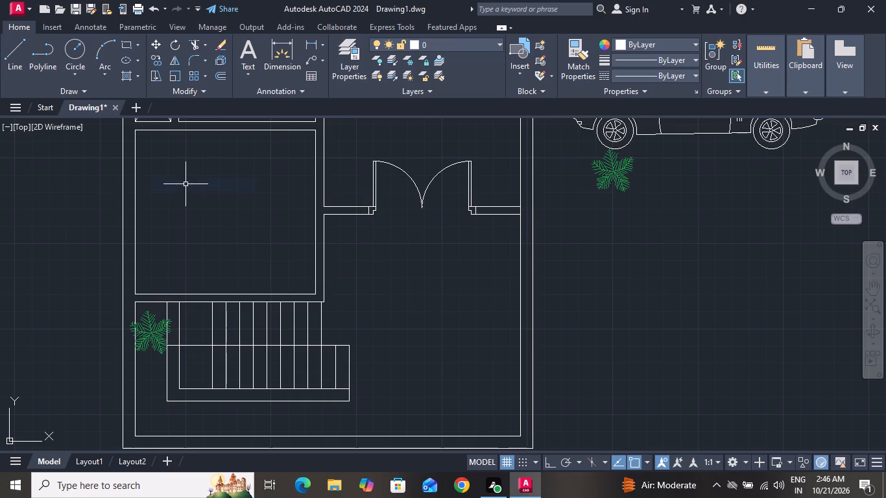
# Scale down the copied palm beside the staircase so it fits within the narrow strip.
pyautogui.click(154, 323)
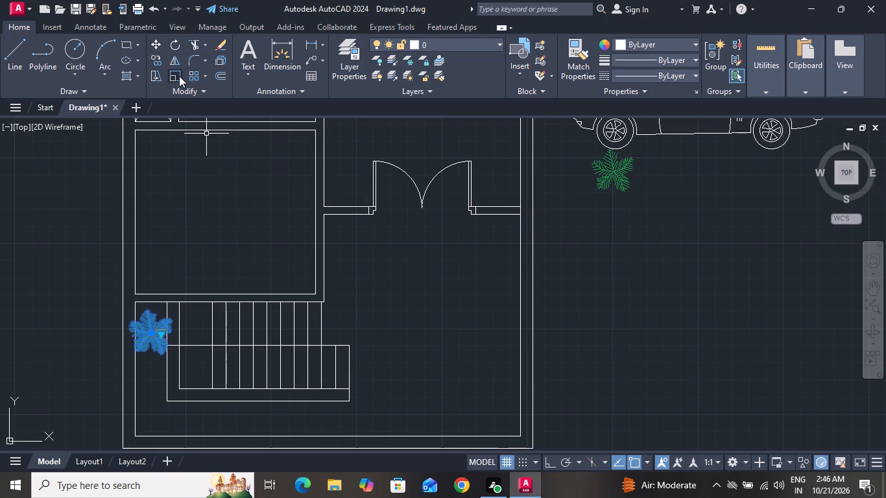
pyautogui.click(179, 76)
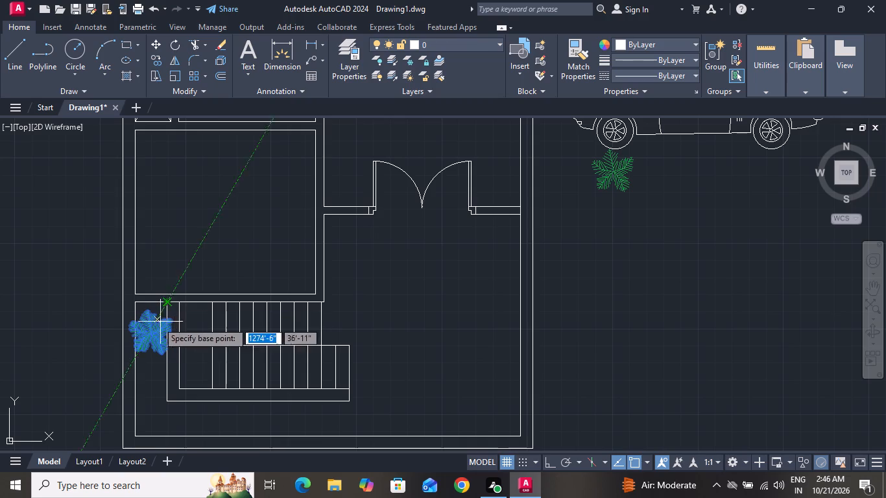
pyautogui.click(150, 338)
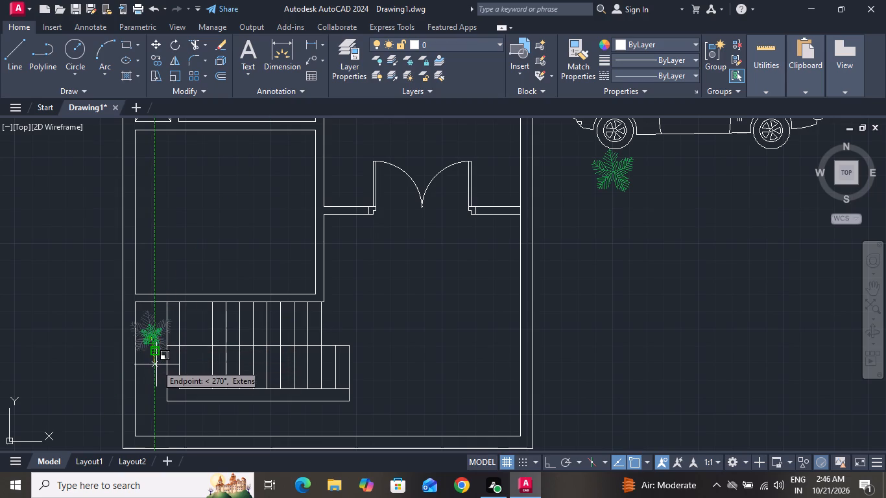
pyautogui.click(158, 370)
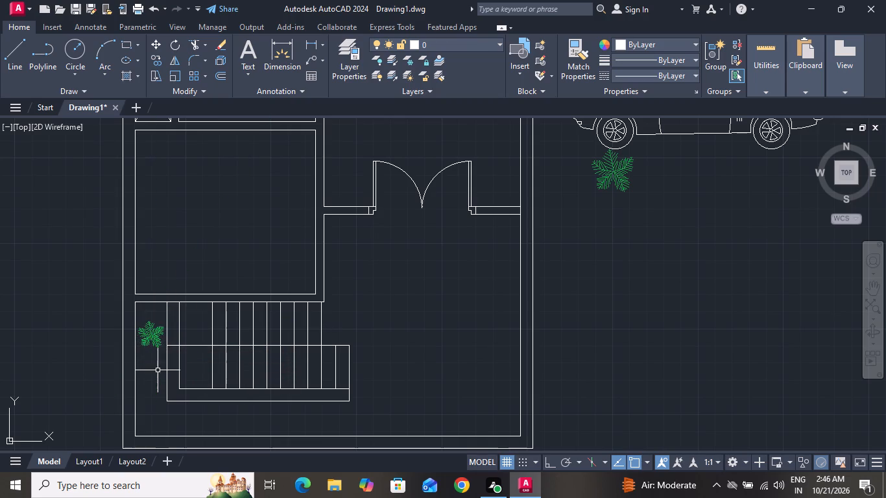
# Move the small palm slightly up within the strip, closer to the wall above the staircase.
pyautogui.click(155, 337)
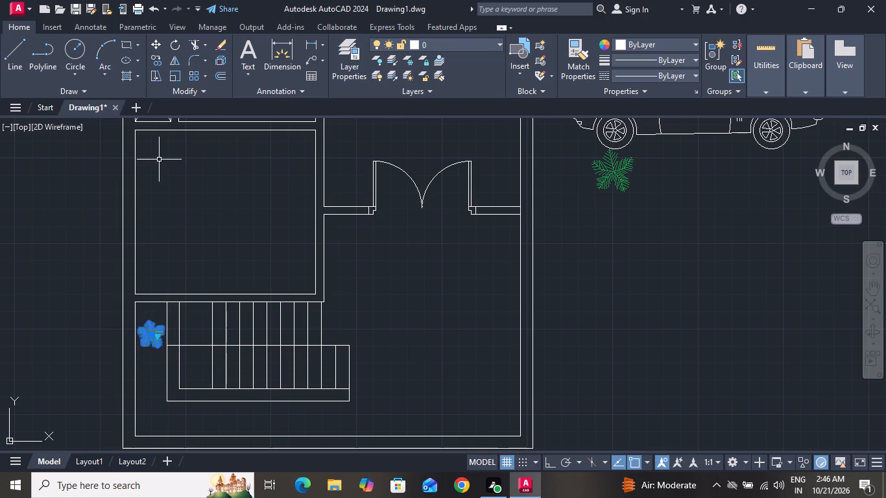
pyautogui.click(155, 47)
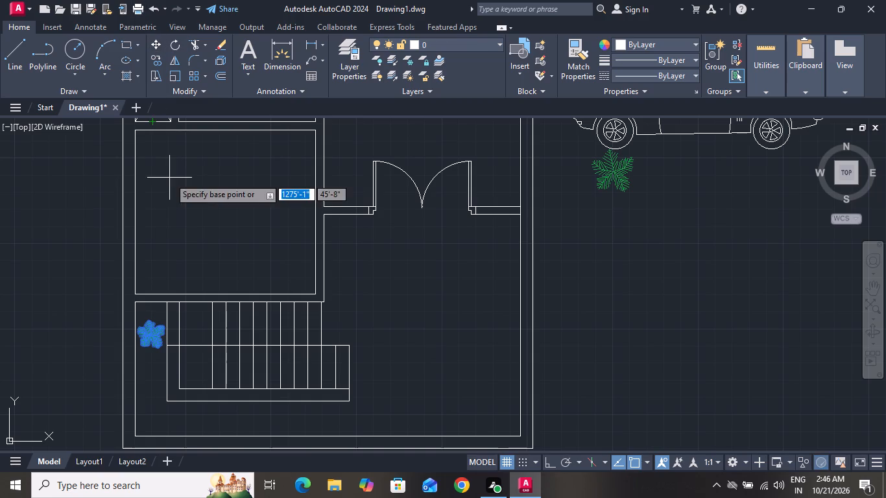
pyautogui.click(152, 333)
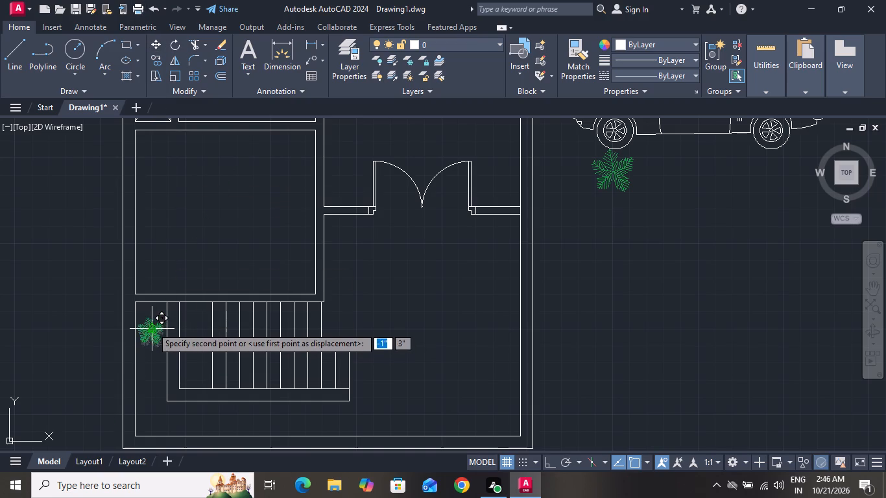
pyautogui.click(152, 323)
pyautogui.click(152, 323)
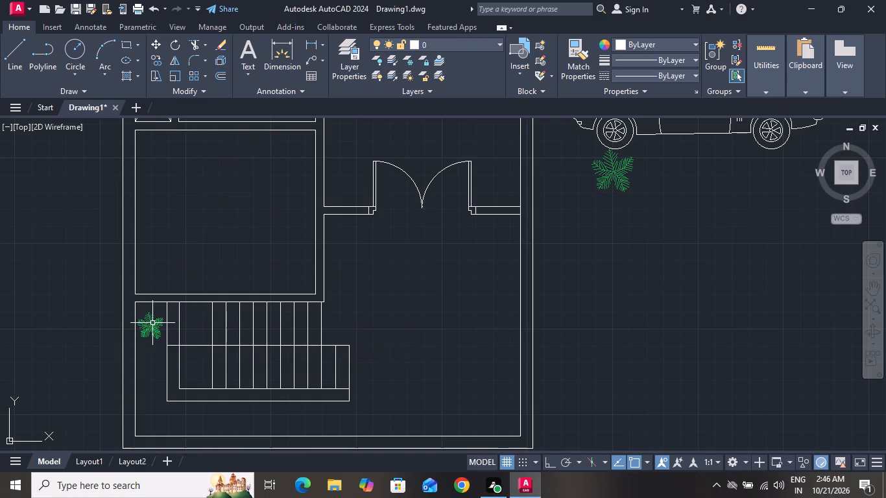
# Copy the small palm six times: two down the strip beside the second plan's staircase and four along the strip below it.
pyautogui.click(152, 323)
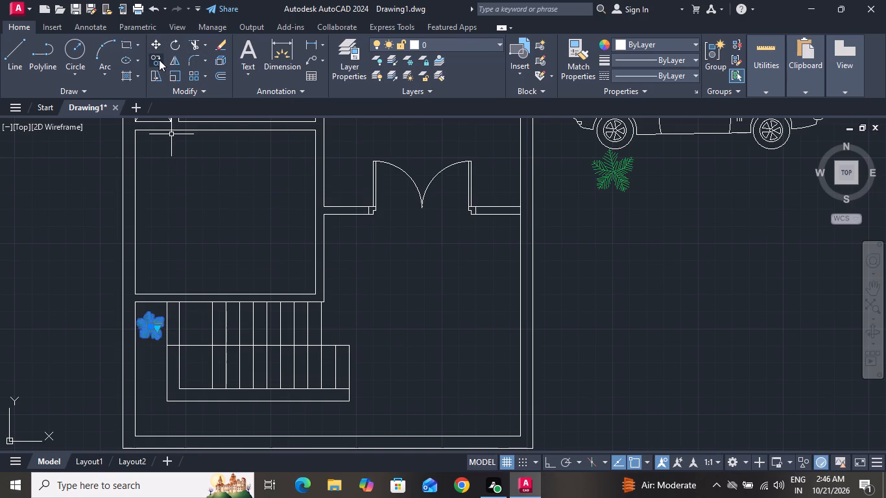
pyautogui.click(159, 60)
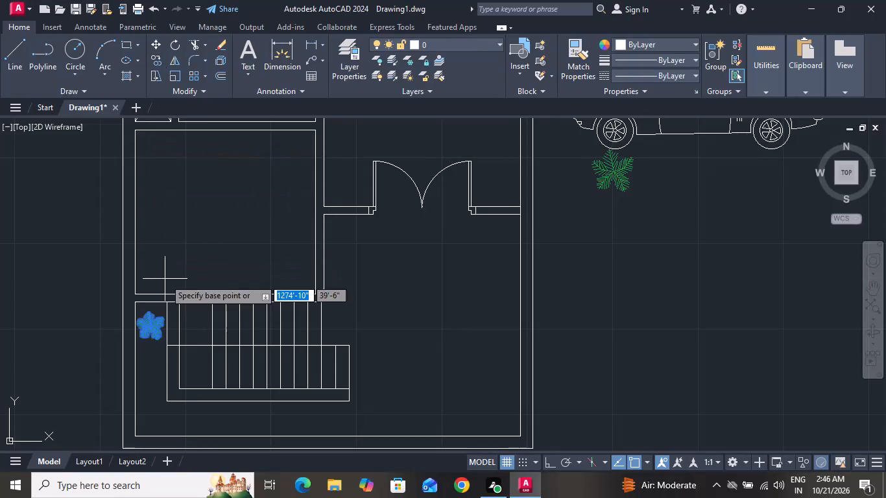
pyautogui.moveTo(153, 326); pyautogui.dragTo(153, 355)
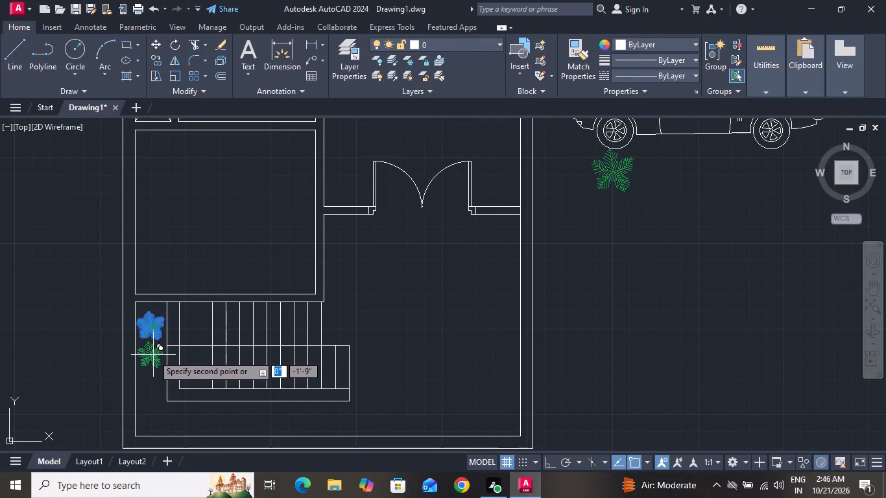
pyautogui.moveTo(153, 355); pyautogui.dragTo(153, 364)
pyautogui.click(153, 364)
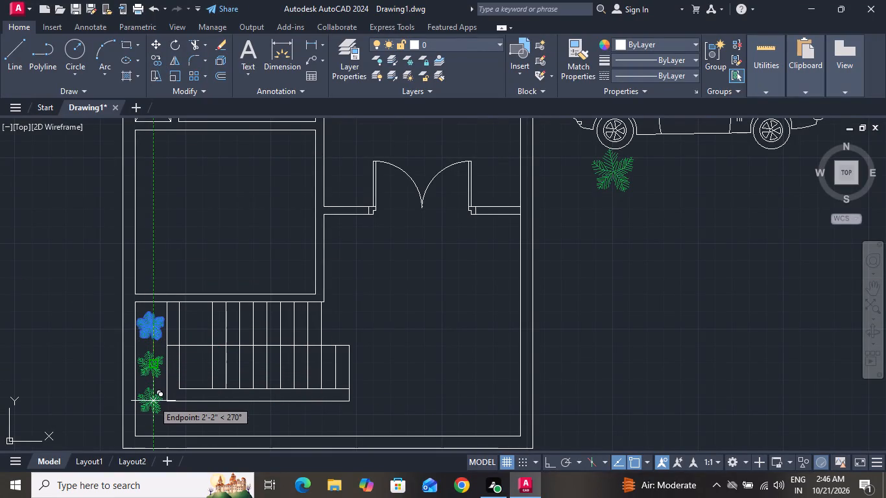
pyautogui.click(153, 406)
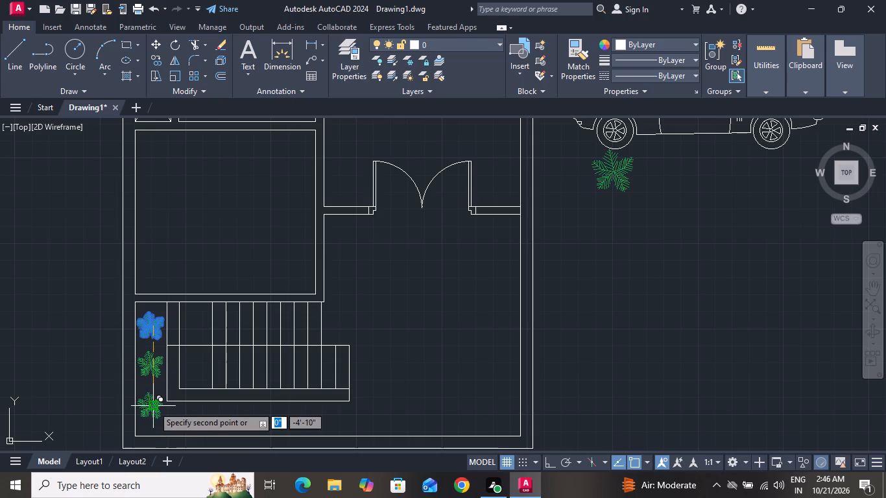
pyautogui.click(196, 417)
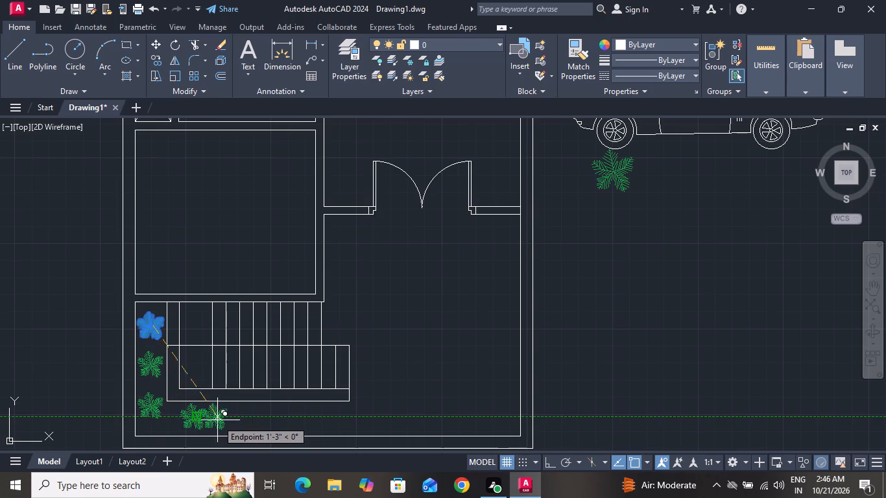
pyautogui.click(235, 422)
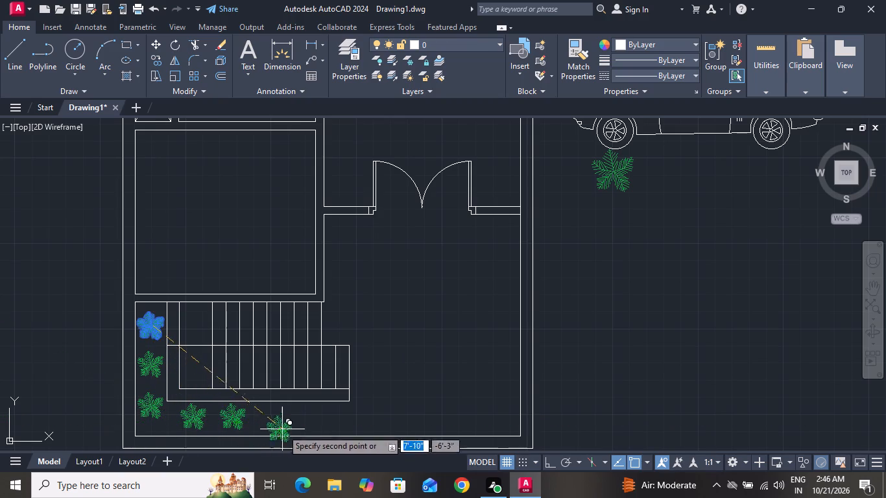
pyautogui.click(281, 424)
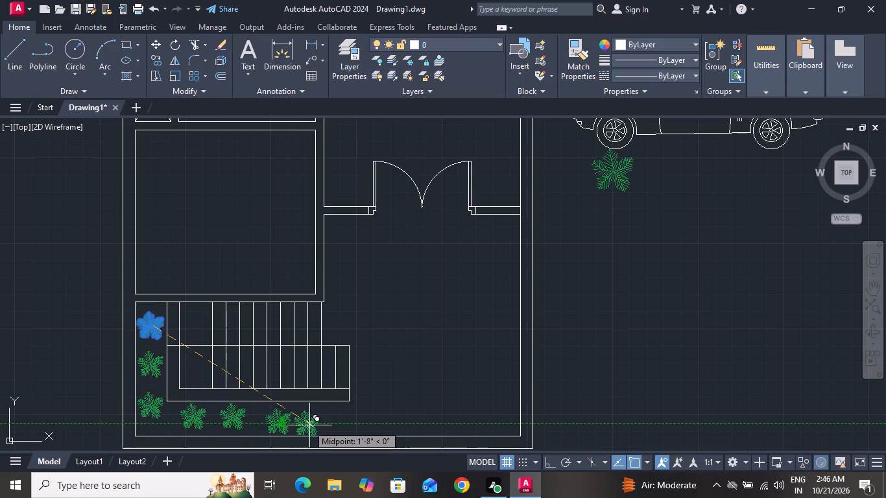
pyautogui.click(322, 425)
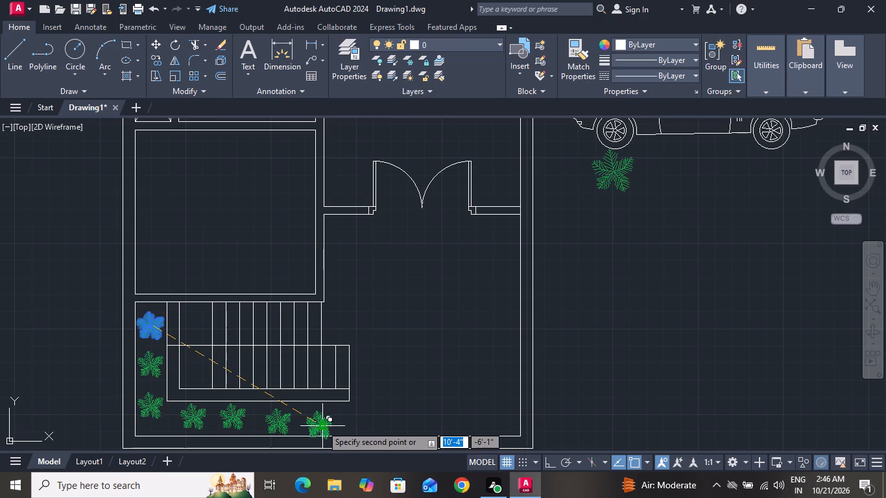
pyautogui.rightClick(322, 425)
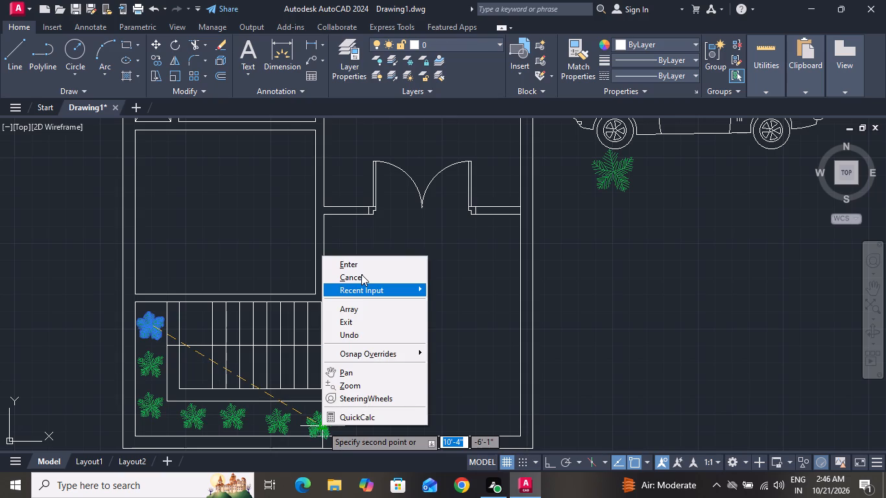
pyautogui.click(361, 274)
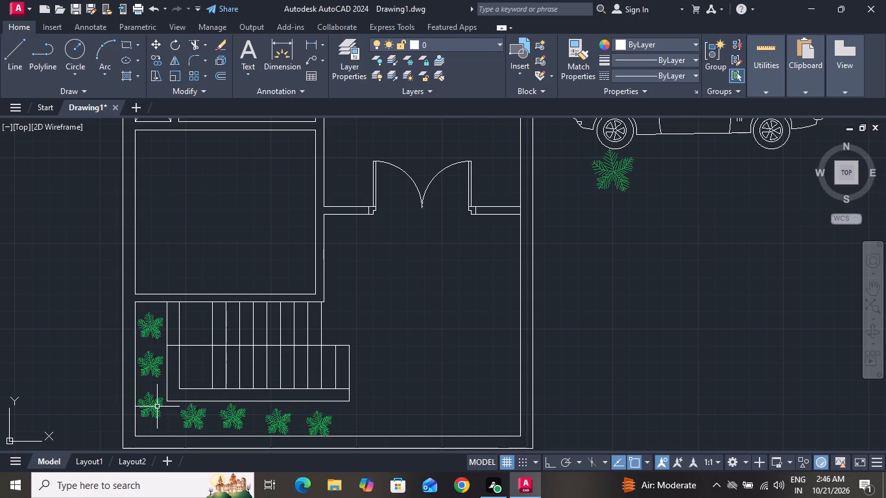
# Move the palm at the corner of the strip slightly down, in line with the row below the staircase.
pyautogui.click(155, 407)
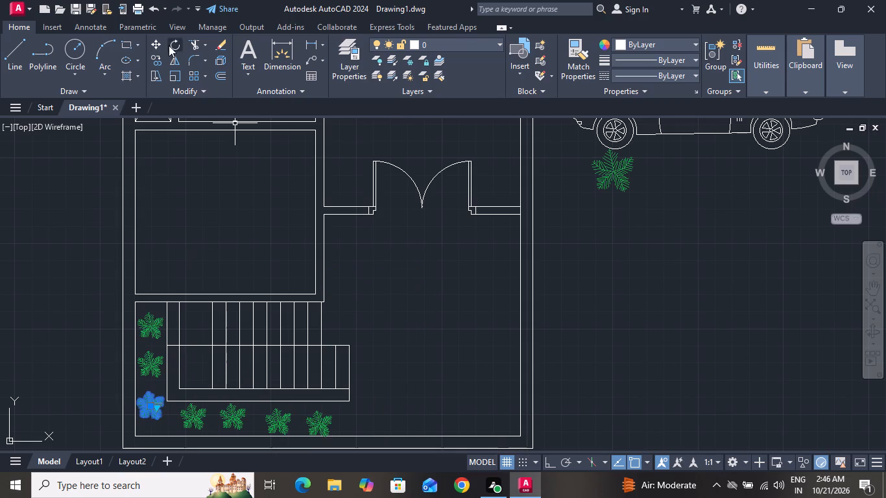
pyautogui.click(153, 45)
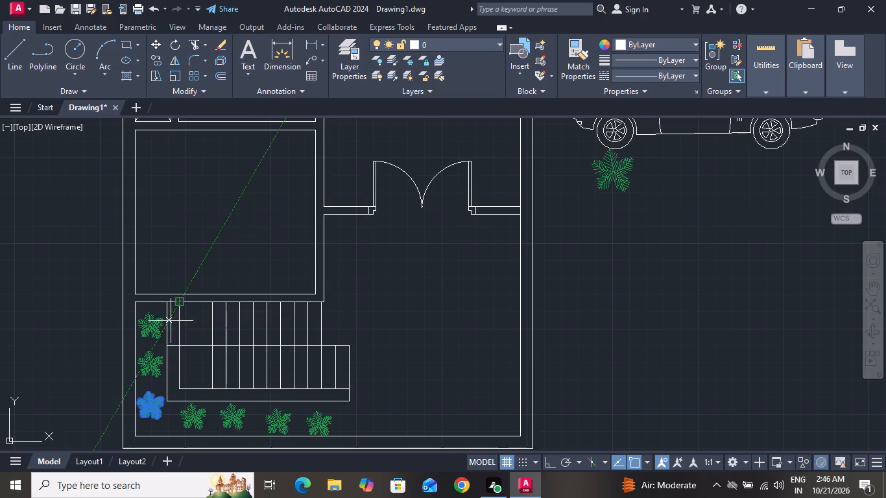
pyautogui.click(149, 409)
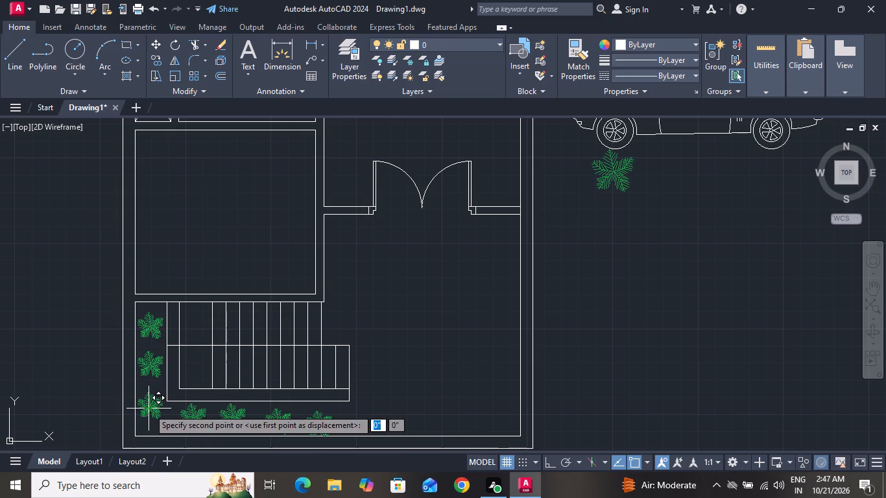
pyautogui.click(150, 420)
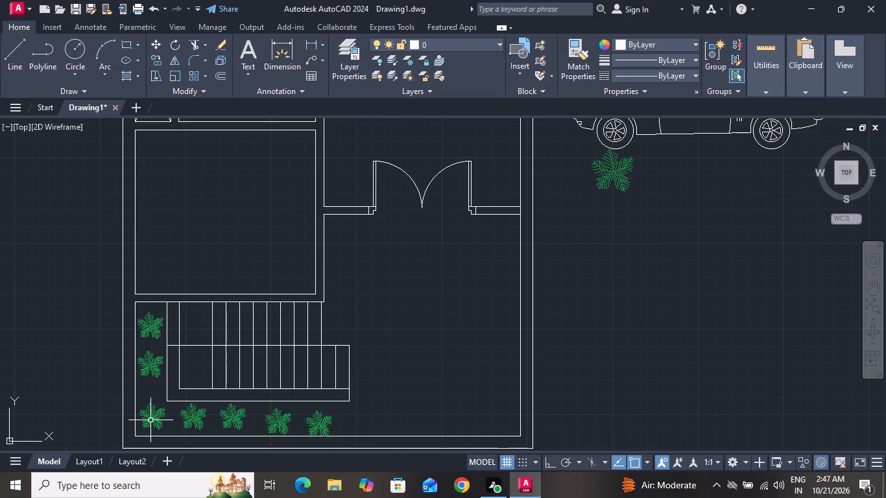
# Delete the palm at the corner end of the row below the first plan's staircase.
pyautogui.keyDown('ctrl'); pyautogui.scroll(-2, 150, 420); pyautogui.keyUp('ctrl')
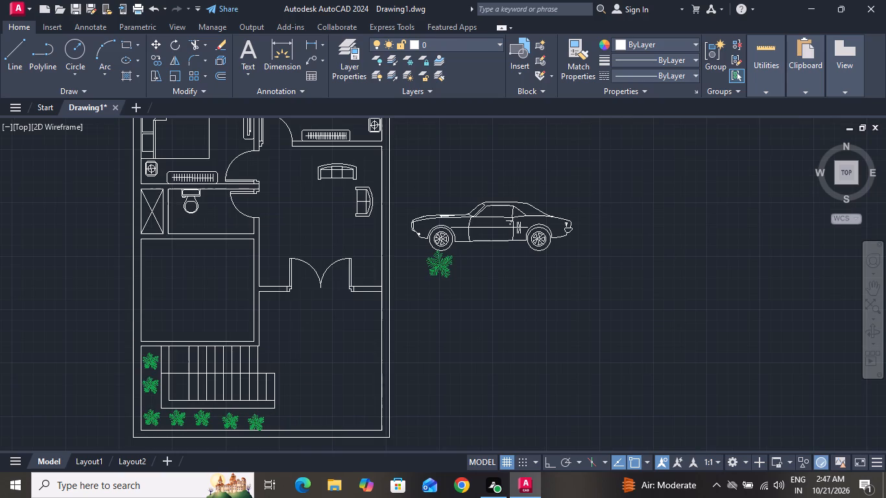
pyautogui.keyDown('ctrl'); pyautogui.scroll(-2, 150, 420); pyautogui.keyUp('ctrl')
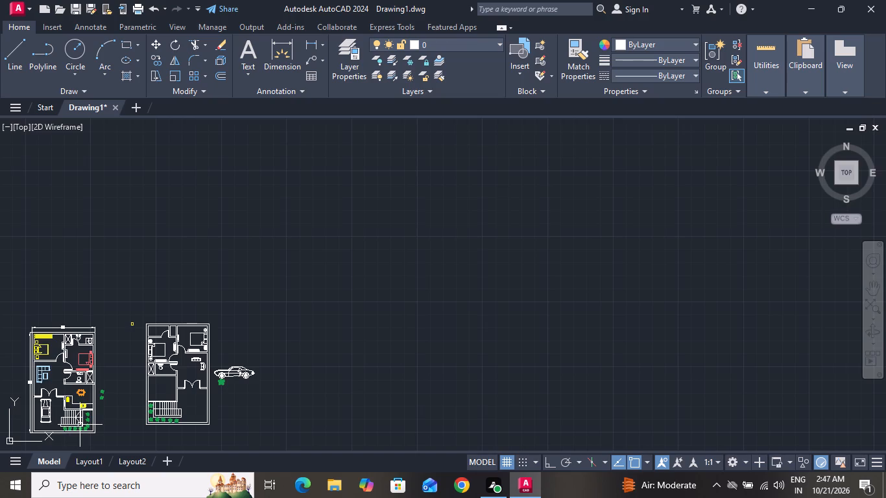
pyautogui.keyDown('ctrl'); pyautogui.scroll(4, 82, 425); pyautogui.keyUp('ctrl')
pyautogui.keyDown('ctrl'); pyautogui.scroll(-4, 136, 405); pyautogui.keyUp('ctrl')
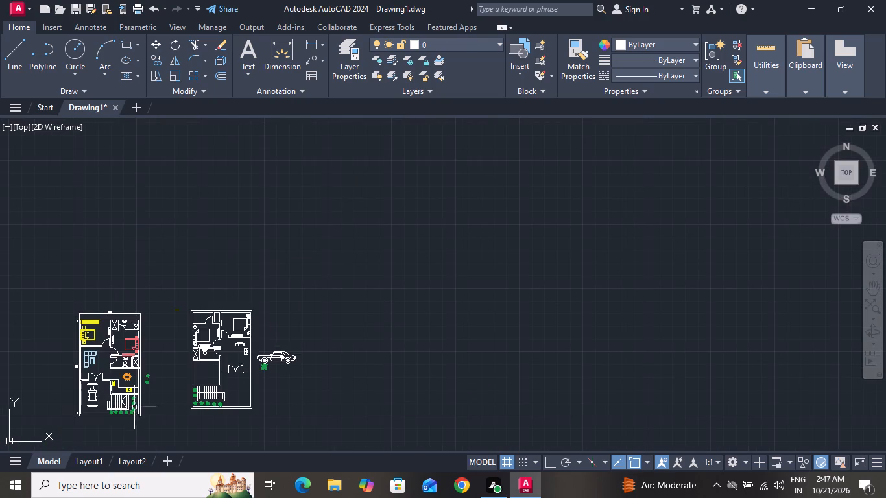
pyautogui.keyDown('ctrl'); pyautogui.scroll(3, 122, 422); pyautogui.keyUp('ctrl')
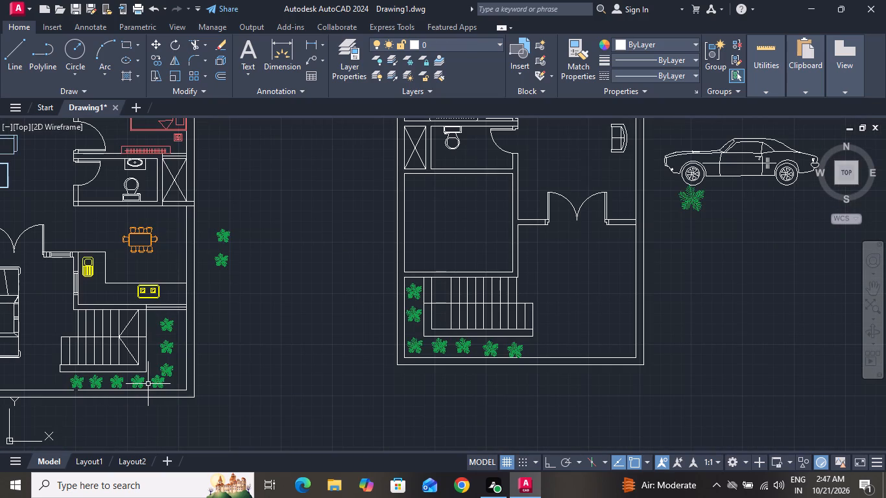
pyautogui.click(156, 384)
pyautogui.press('Delete')
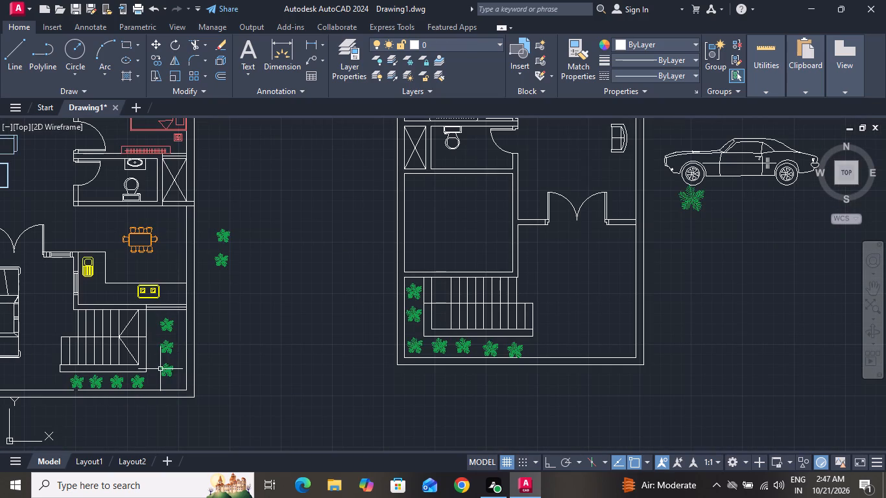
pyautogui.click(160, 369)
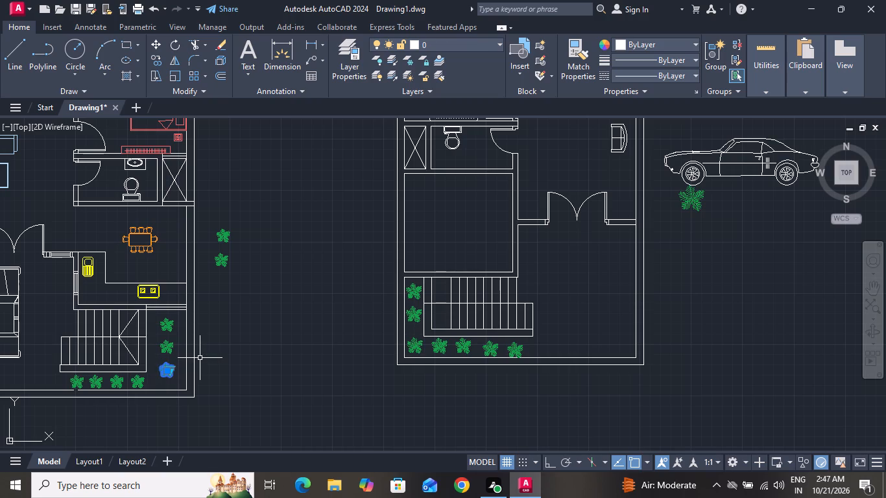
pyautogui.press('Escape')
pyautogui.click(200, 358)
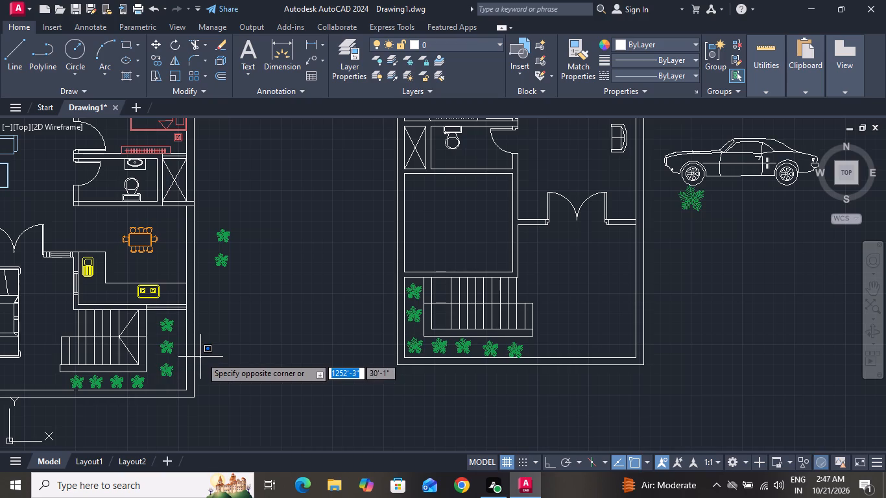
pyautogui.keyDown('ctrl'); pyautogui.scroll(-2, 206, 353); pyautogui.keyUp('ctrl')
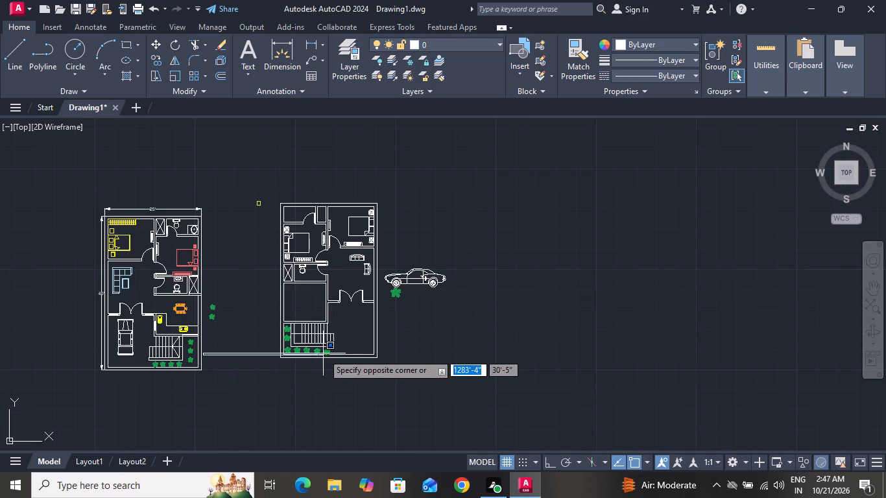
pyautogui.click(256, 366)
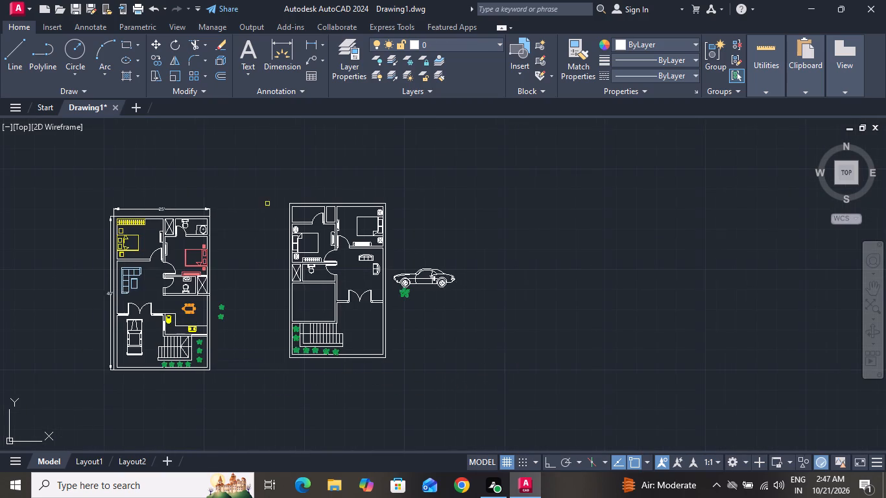
# Move the last palm in the row below the second plan's staircase slightly up, clear of the bottom wall line.
pyautogui.keyDown('ctrl'); pyautogui.scroll(4, 286, 351); pyautogui.keyUp('ctrl')
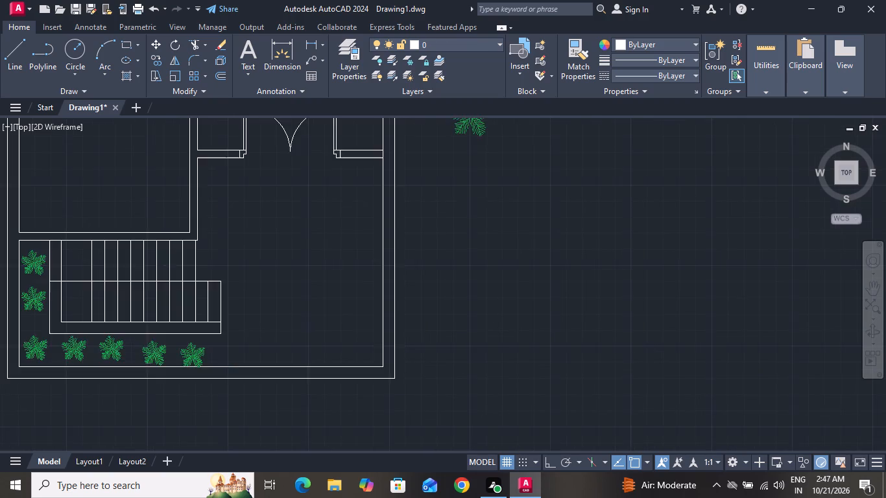
pyautogui.click(144, 352)
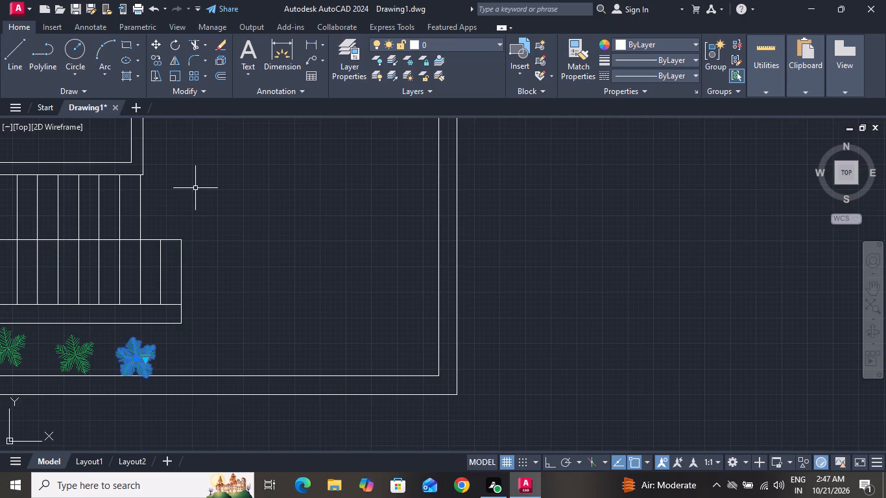
pyautogui.click(152, 47)
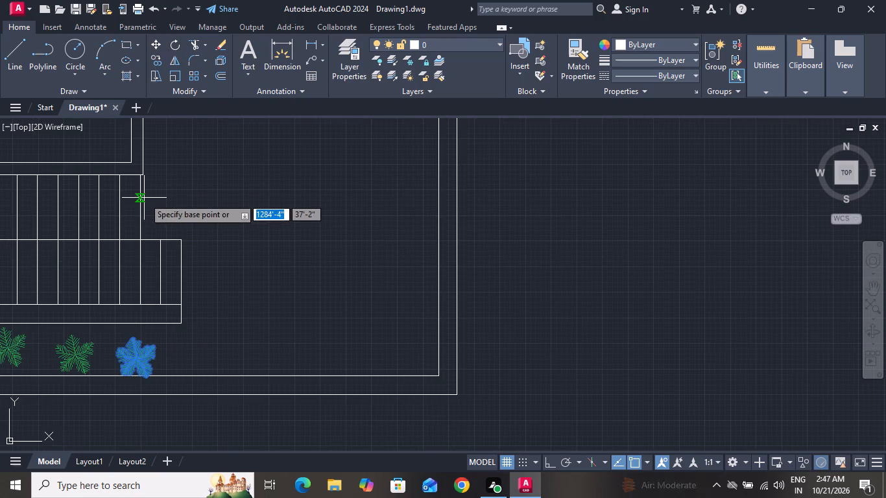
pyautogui.moveTo(136, 359); pyautogui.dragTo(135, 353)
pyautogui.click(135, 353)
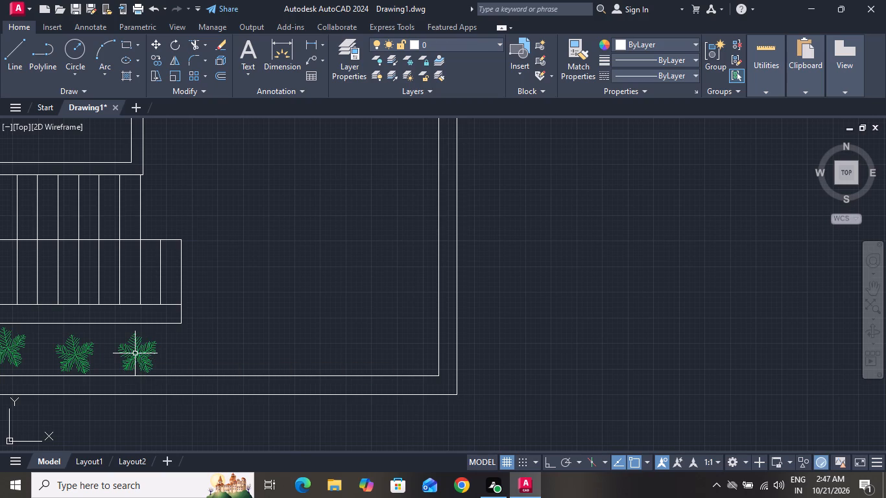
# Open the Vehicles - Imperial block of the first plan's parked car in the Block Editor.
pyautogui.keyDown('ctrl'); pyautogui.scroll(-5, 138, 357); pyautogui.keyUp('ctrl')
pyautogui.keyDown('ctrl'); pyautogui.scroll(1, 138, 357); pyautogui.keyUp('ctrl')
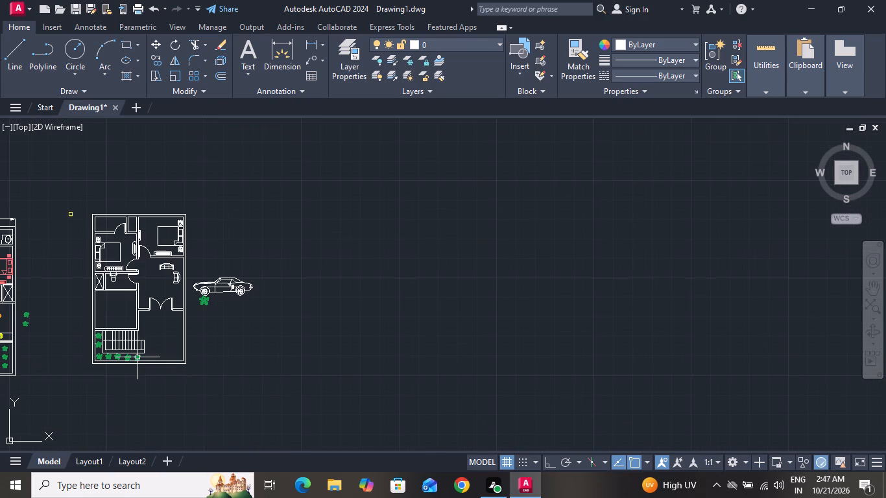
pyautogui.keyDown('ctrl'); pyautogui.scroll(-4, 140, 357); pyautogui.keyUp('ctrl')
pyautogui.keyDown('ctrl'); pyautogui.scroll(3, 110, 361); pyautogui.keyUp('ctrl')
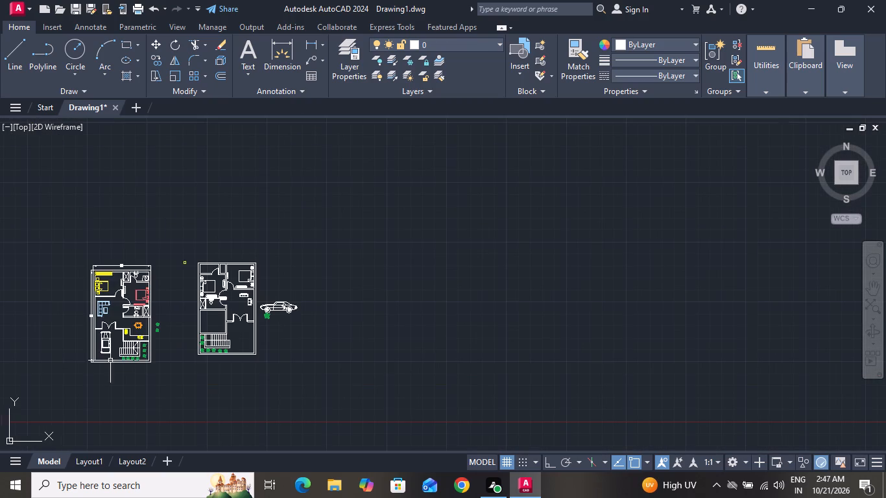
pyautogui.keyDown('ctrl'); pyautogui.scroll(1, 110, 361); pyautogui.keyUp('ctrl')
pyautogui.click(103, 337)
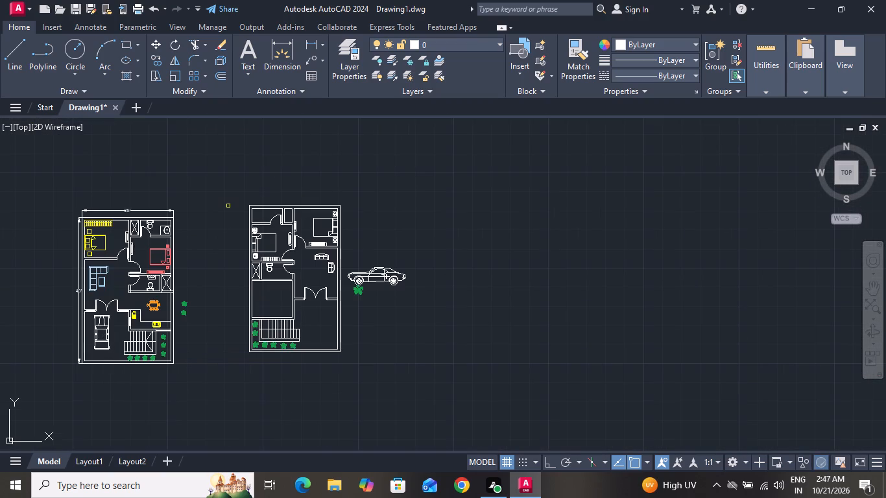
pyautogui.doubleClick(103, 337)
pyautogui.click(103, 337)
pyautogui.keyDown('ctrl'); pyautogui.scroll(3, 103, 337); pyautogui.keyUp('ctrl')
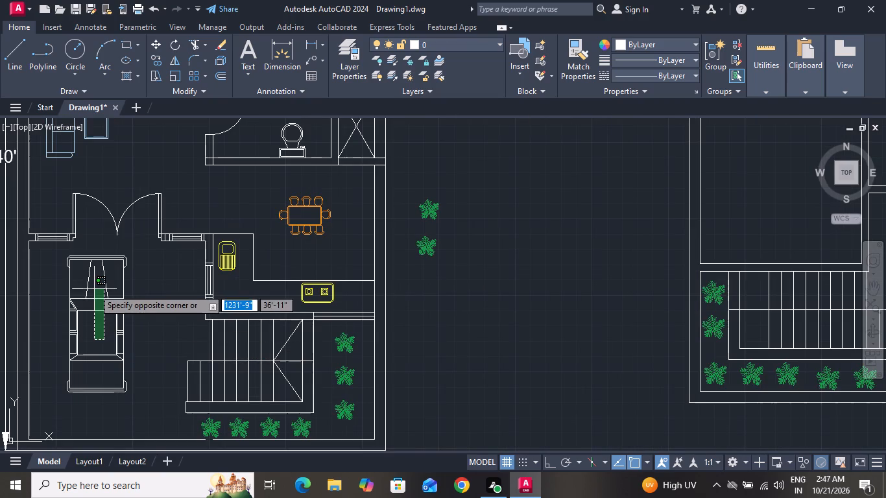
pyautogui.doubleClick(94, 289)
pyautogui.click(94, 289)
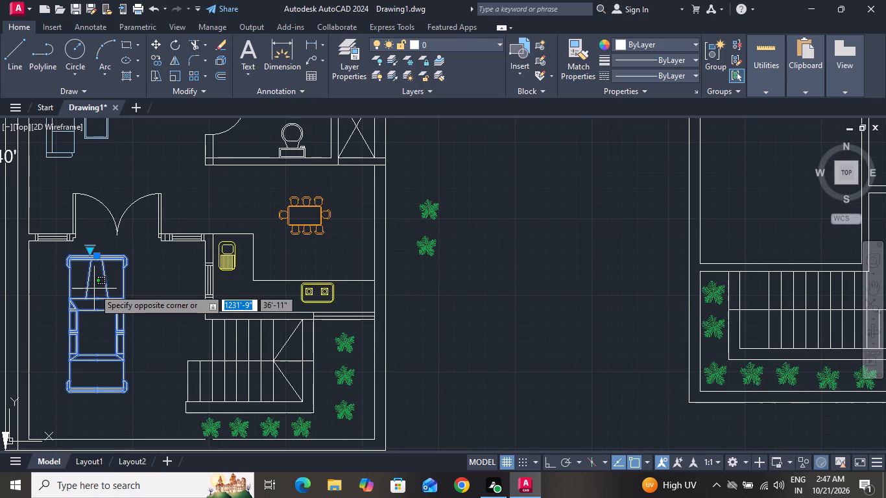
pyautogui.tripleClick(94, 289)
pyautogui.tripleClick(75, 302)
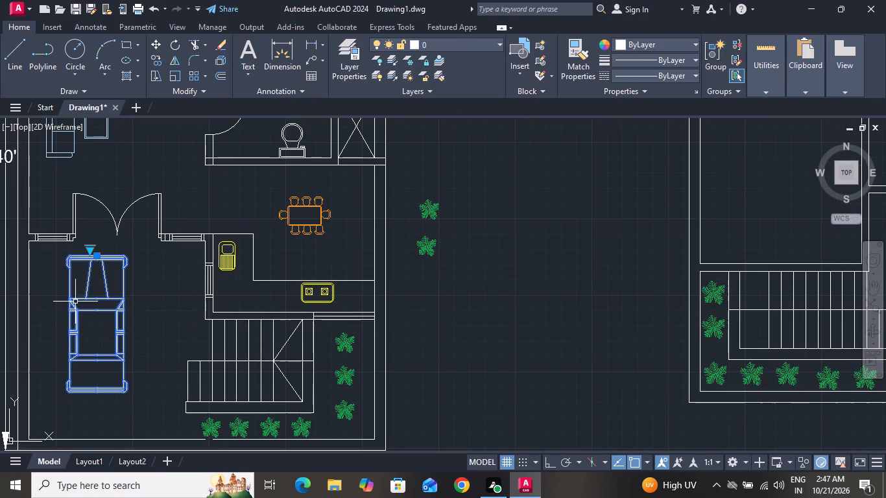
pyautogui.click(75, 302)
pyautogui.tripleClick(75, 318)
pyautogui.click(75, 318)
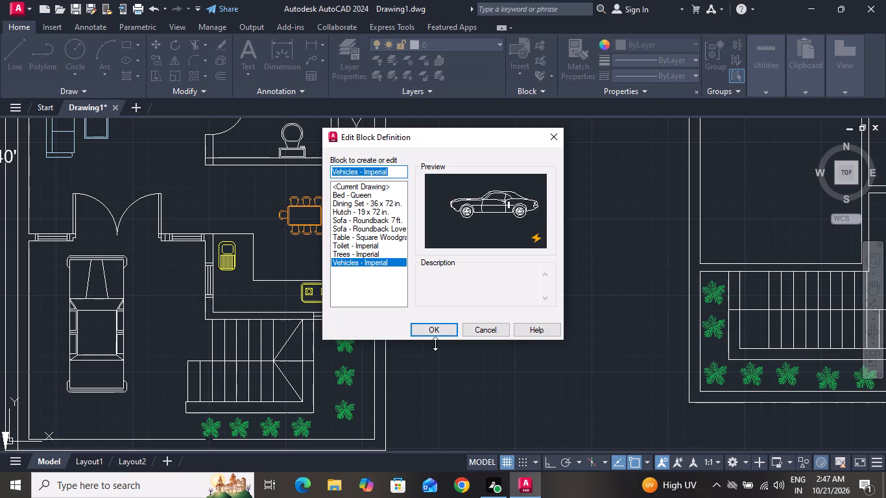
pyautogui.click(438, 331)
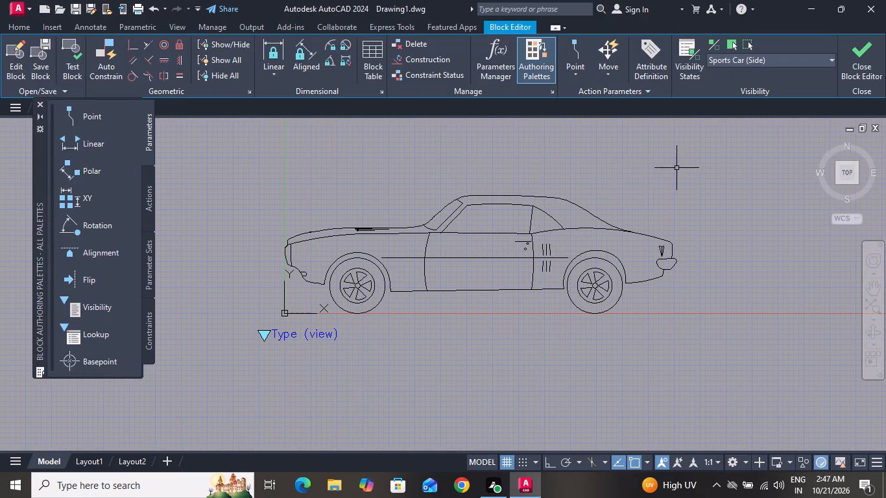
# Colour all the Sports Car (Side) linework in the block red and close the Block Editor, saving the changes.
pyautogui.click(701, 169)
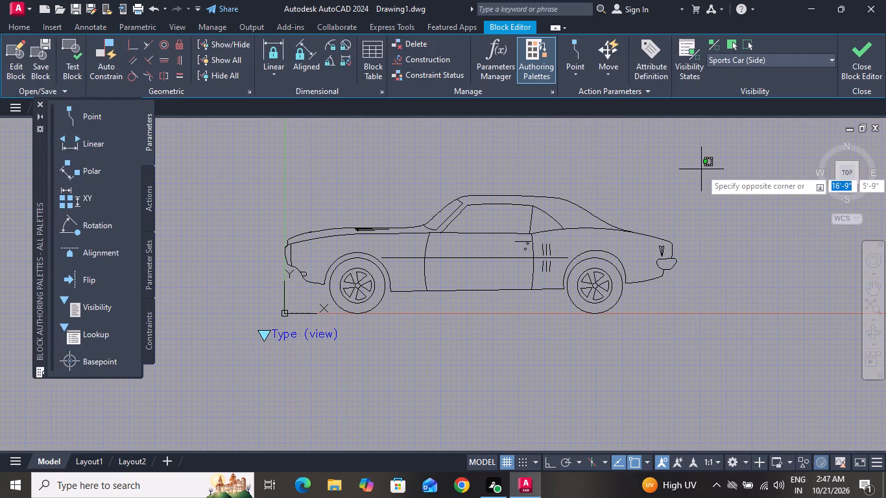
pyautogui.click(701, 169)
pyautogui.moveTo(701, 169); pyautogui.dragTo(680, 179)
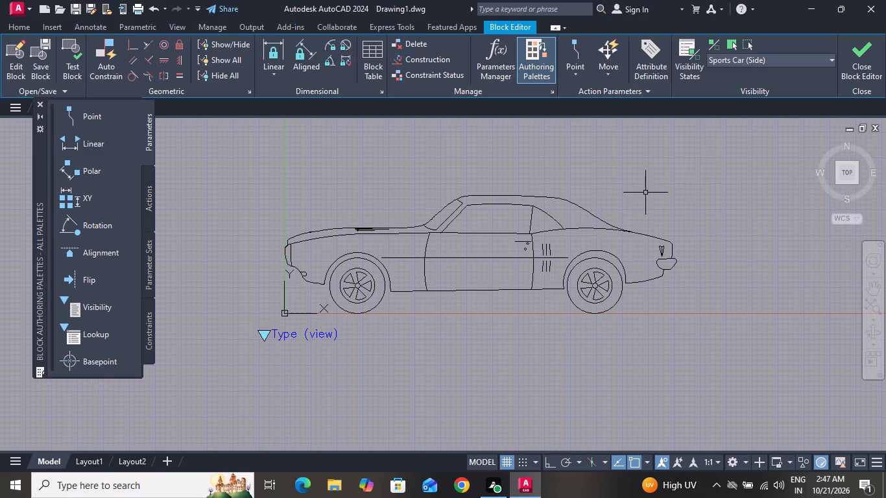
pyautogui.click(687, 176)
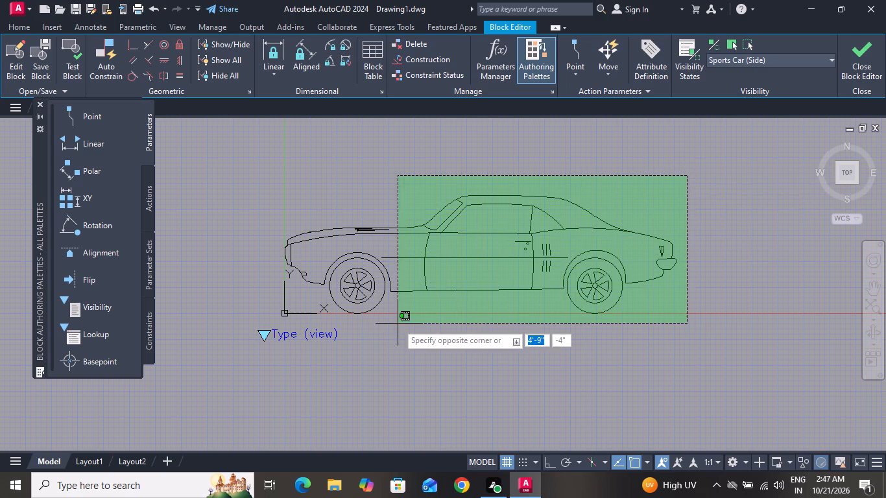
pyautogui.click(249, 344)
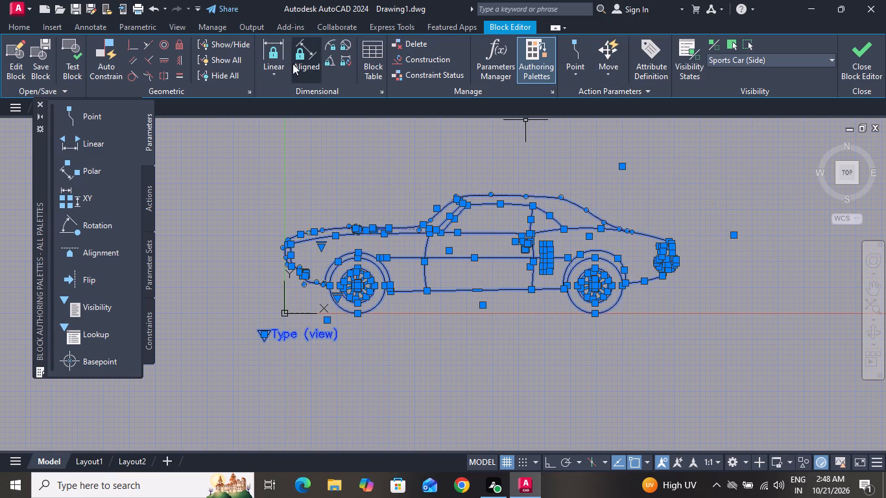
pyautogui.click(23, 30)
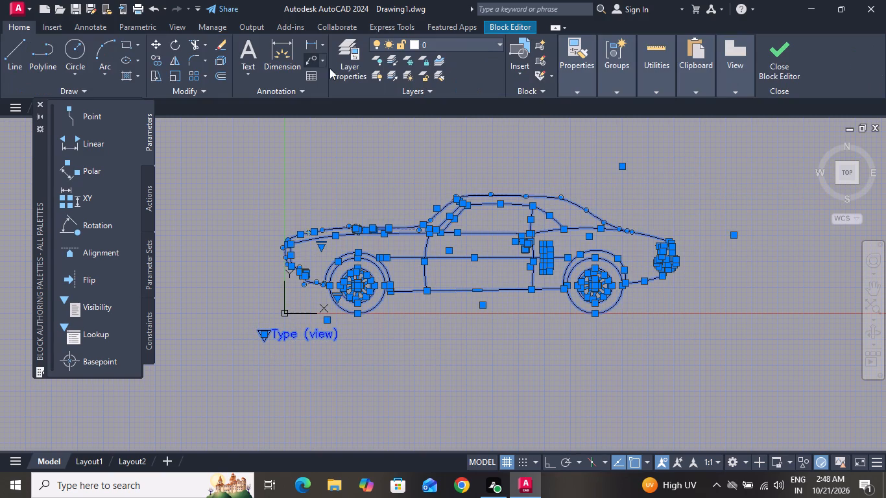
pyautogui.click(588, 85)
pyautogui.click(634, 110)
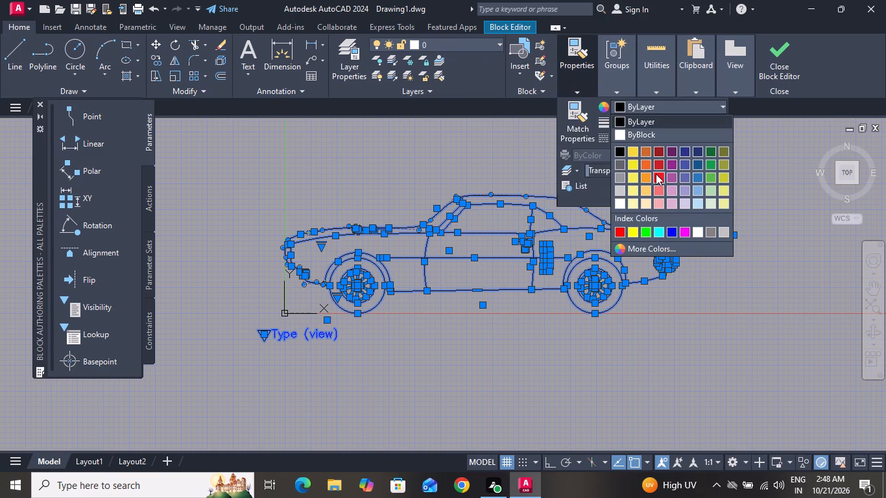
pyautogui.click(656, 174)
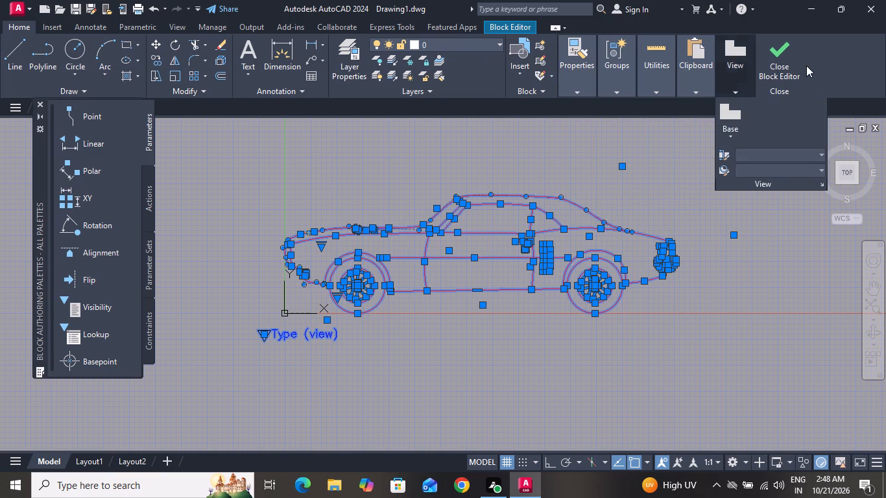
pyautogui.click(787, 54)
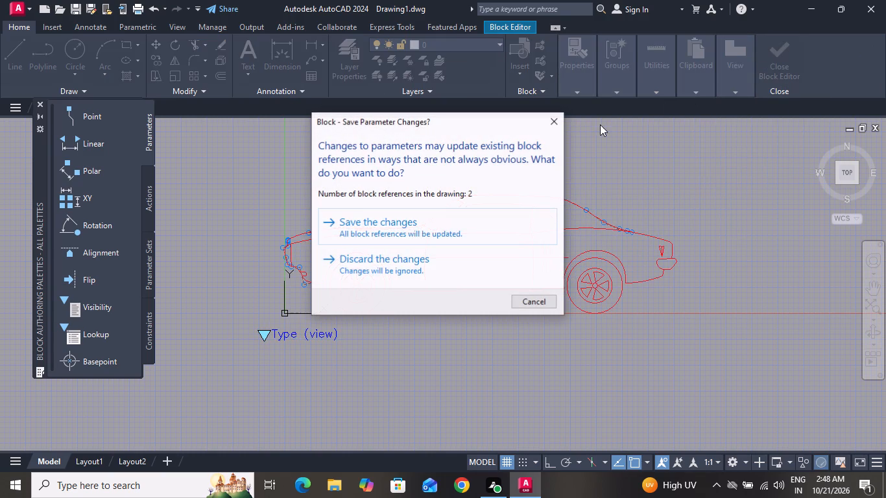
pyautogui.click(465, 220)
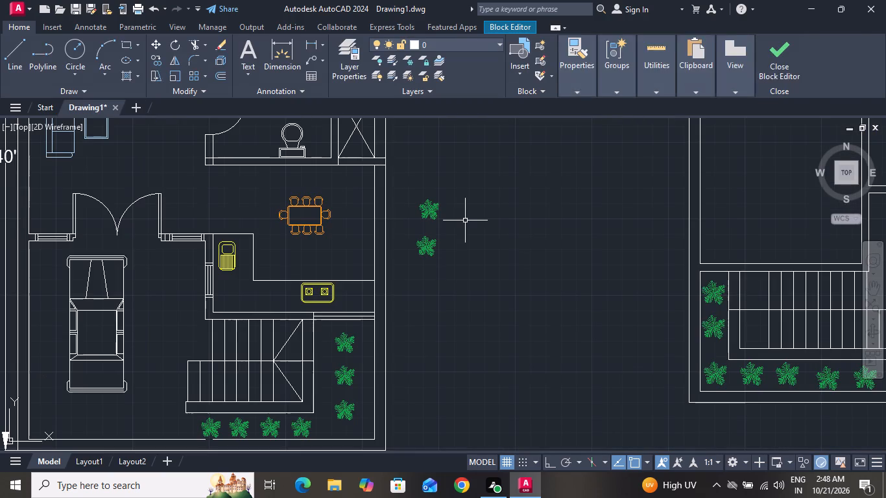
# Switch the spare red sports car beside the second plan to the Sedan (Top) view.
pyautogui.keyDown('ctrl'); pyautogui.scroll(-1, 465, 220); pyautogui.keyUp('ctrl')
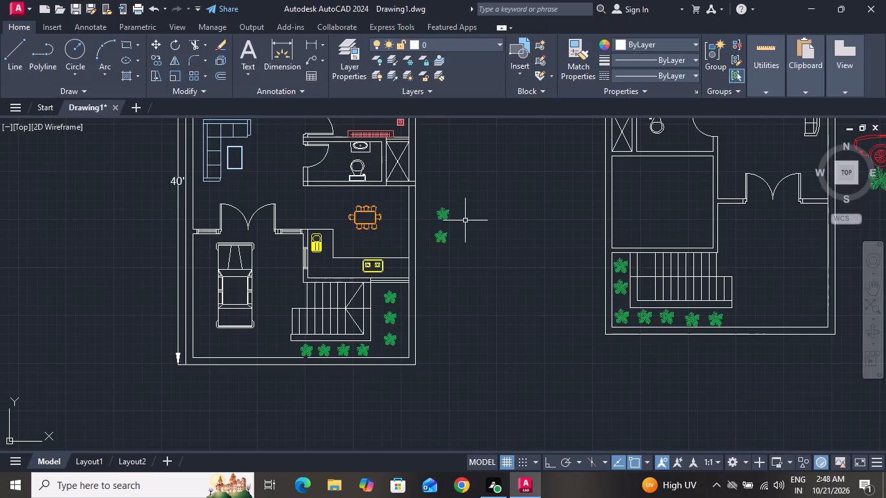
pyautogui.keyDown('ctrl'); pyautogui.scroll(-1, 465, 220); pyautogui.keyUp('ctrl')
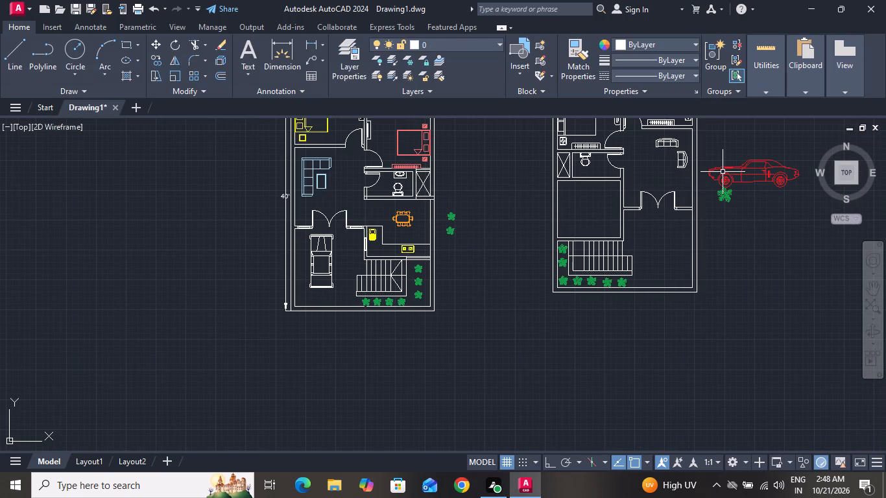
pyautogui.keyDown('ctrl'); pyautogui.scroll(2, 779, 161); pyautogui.keyUp('ctrl')
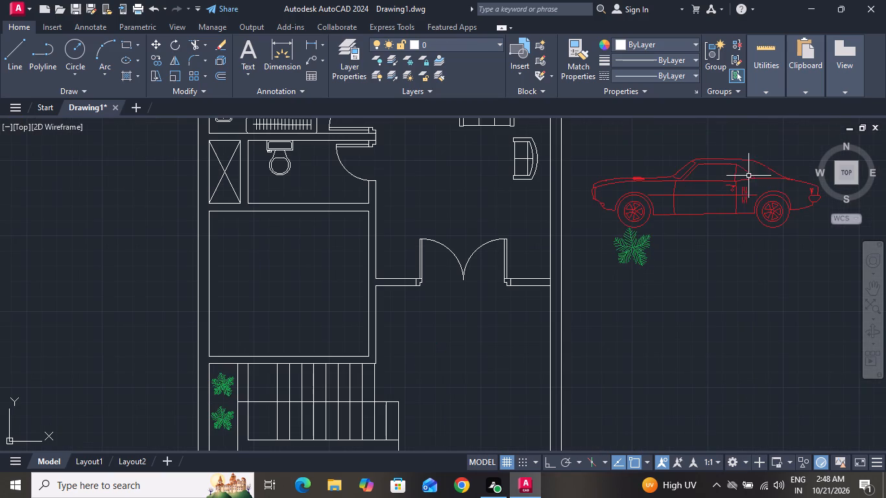
pyautogui.click(740, 181)
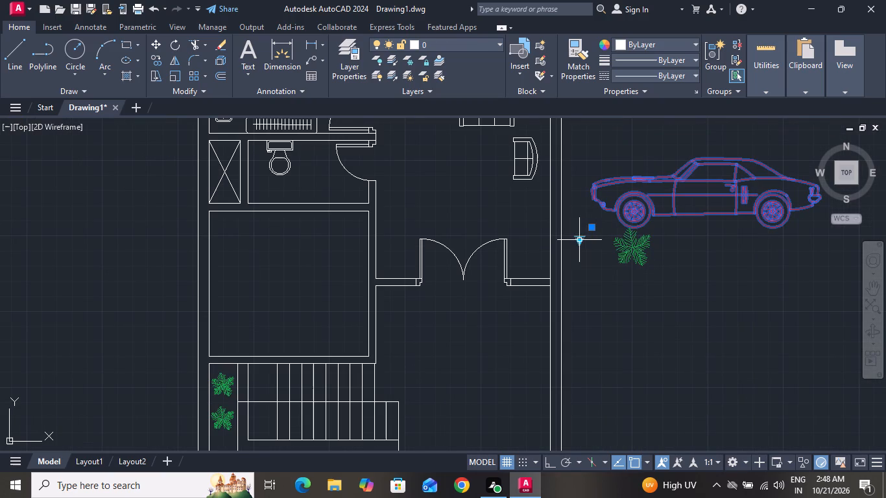
pyautogui.click(581, 242)
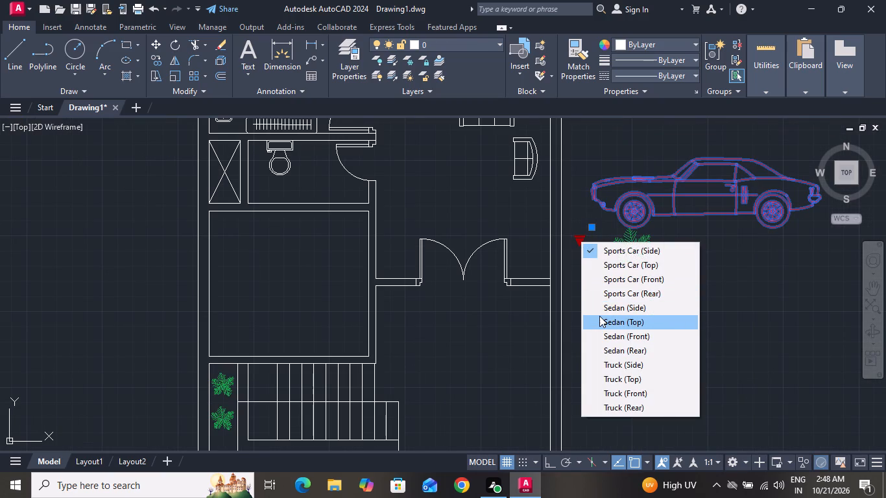
pyautogui.click(599, 316)
# Turn on ortho mode and rotate the spare sedan a quarter turn about its rear corner so its front faces up.
pyautogui.keyDown('ctrl'); pyautogui.scroll(-1, 599, 316); pyautogui.keyUp('ctrl')
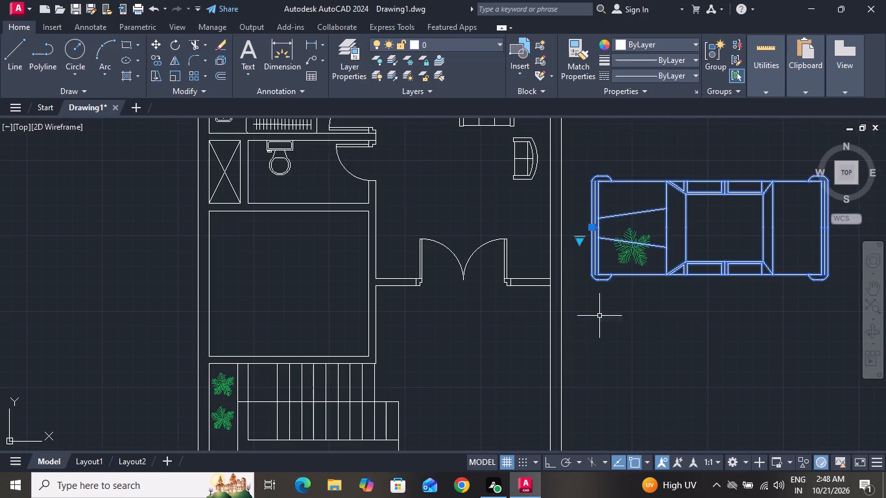
pyautogui.keyDown('ctrl'); pyautogui.scroll(-1, 599, 316); pyautogui.keyUp('ctrl')
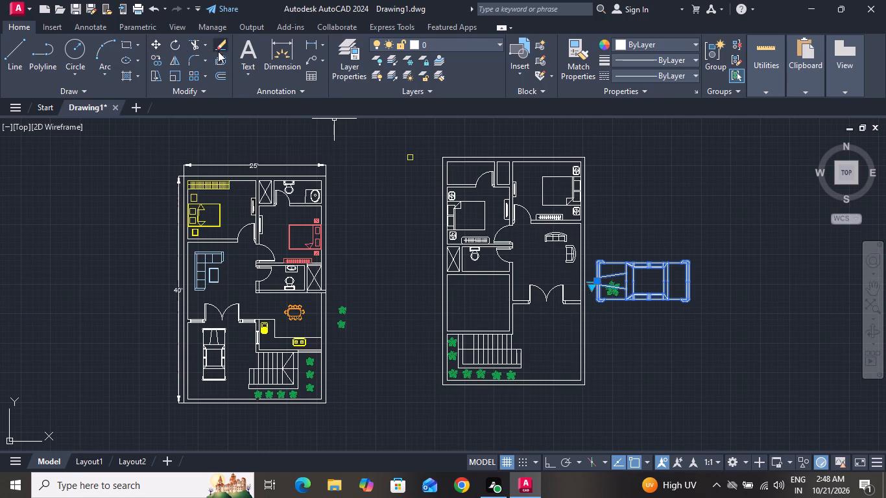
pyautogui.click(176, 47)
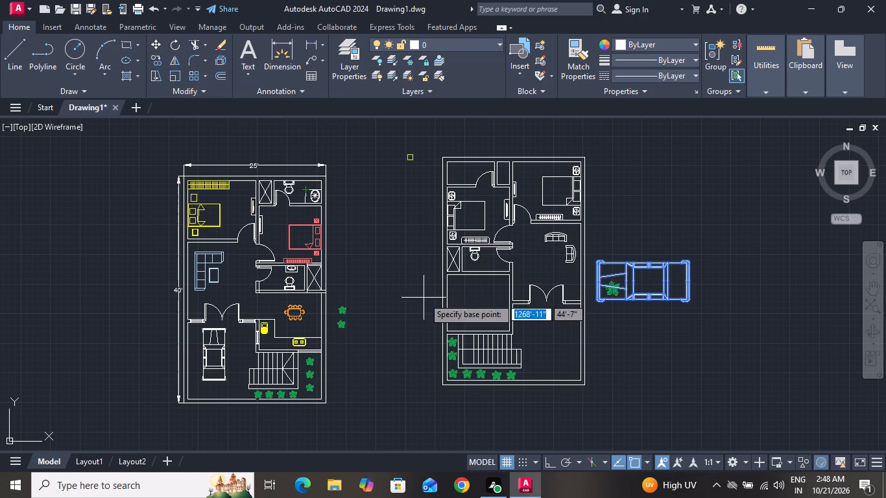
pyautogui.click(551, 463)
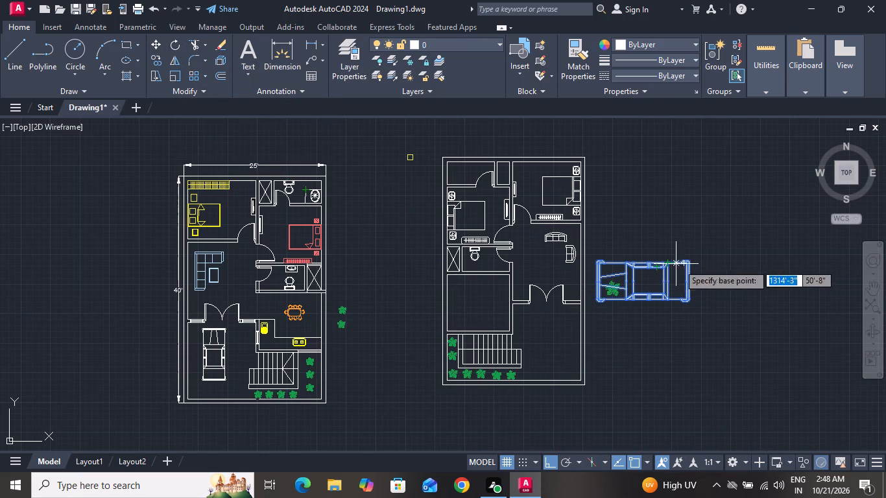
pyautogui.moveTo(692, 261); pyautogui.dragTo(688, 270)
pyautogui.click(688, 270)
pyautogui.moveTo(731, 156); pyautogui.dragTo(674, 215)
# Scale the spare sedan down to a small fraction of its size about the middle of its roof.
pyautogui.keyDown('ctrl'); pyautogui.scroll(1, 672, 217); pyautogui.keyUp('ctrl')
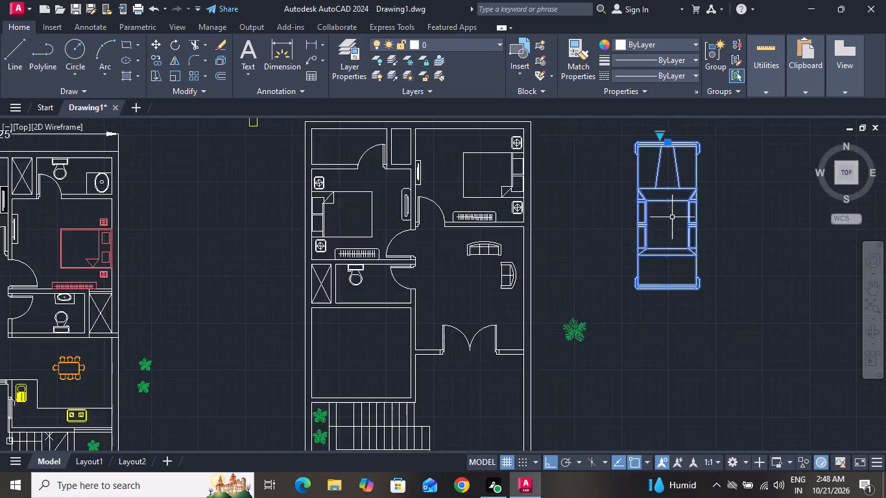
pyautogui.keyDown('ctrl'); pyautogui.scroll(2, 672, 217); pyautogui.keyUp('ctrl')
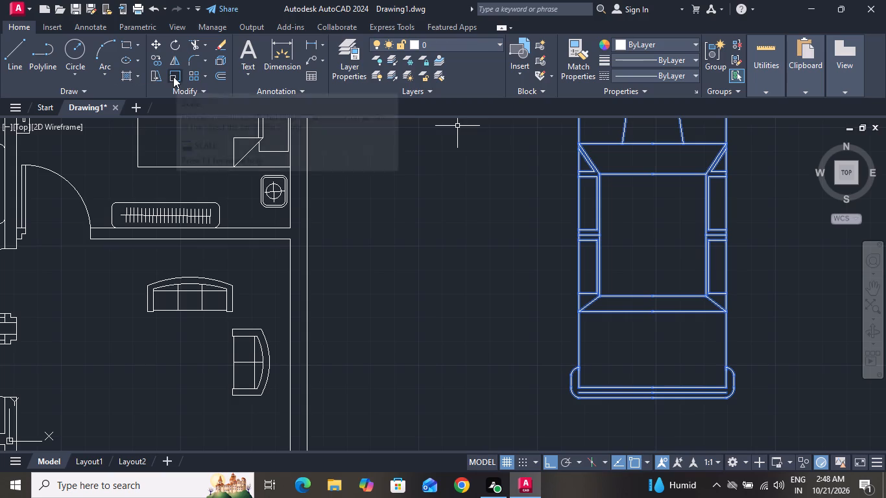
pyautogui.click(173, 77)
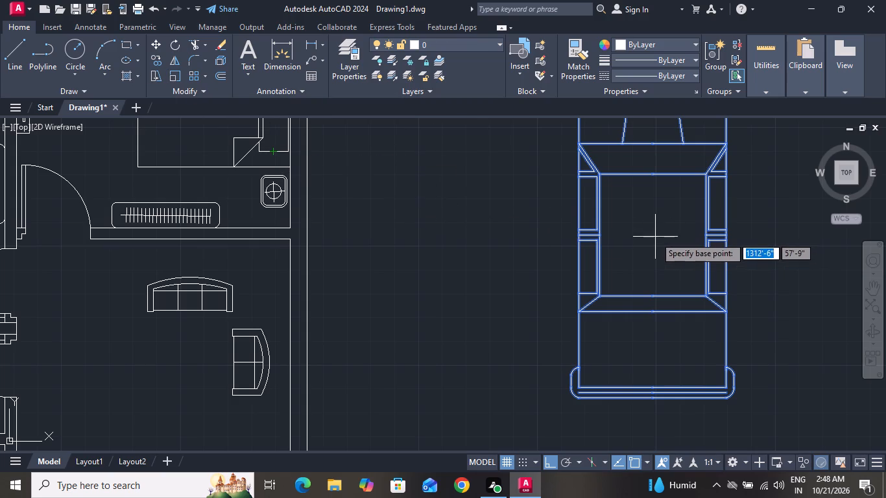
pyautogui.click(655, 237)
pyautogui.click(654, 261)
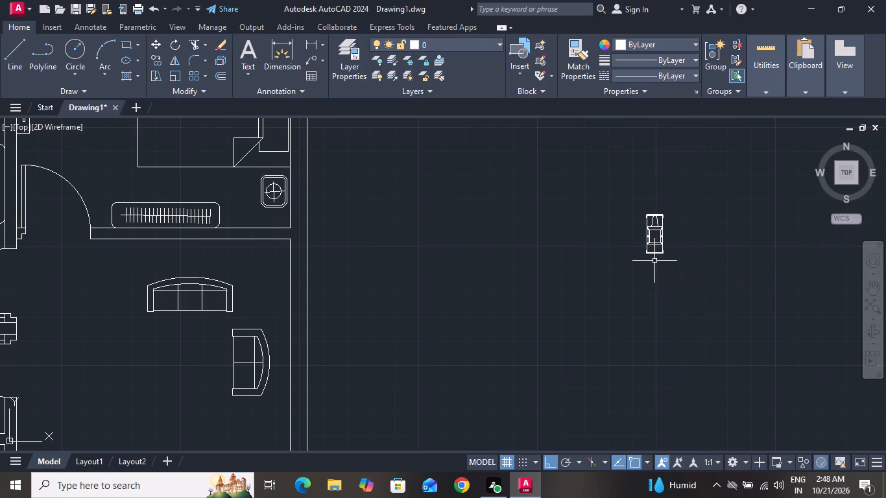
# Set the small sedan's colour property to red 237,31,36 and clear the selection.
pyautogui.keyDown('ctrl'); pyautogui.scroll(3, 684, 213); pyautogui.keyUp('ctrl')
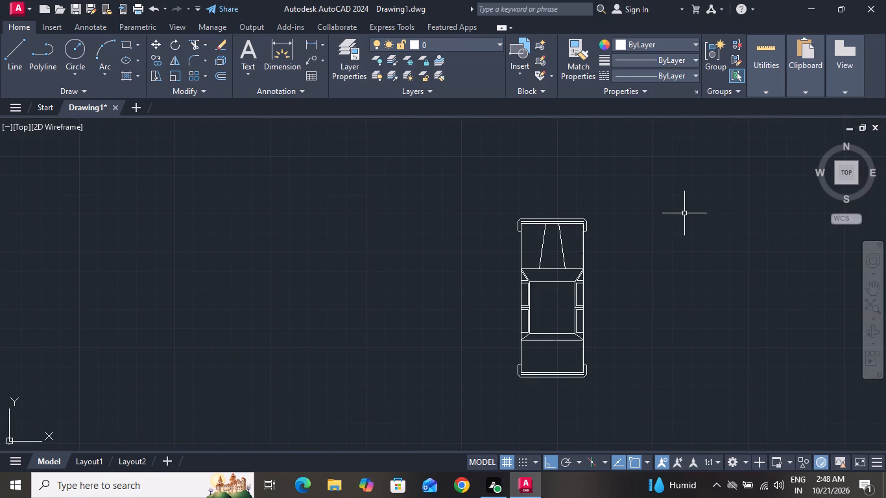
pyautogui.moveTo(658, 185); pyautogui.dragTo(550, 291)
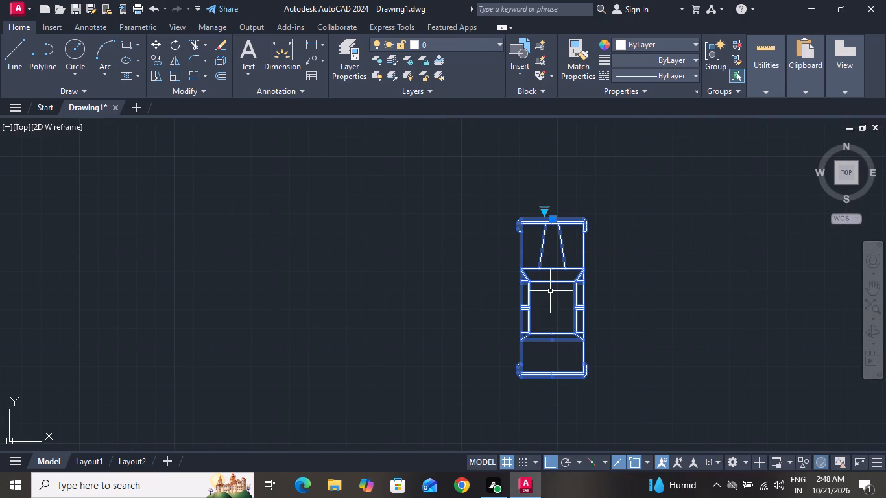
pyautogui.click(651, 48)
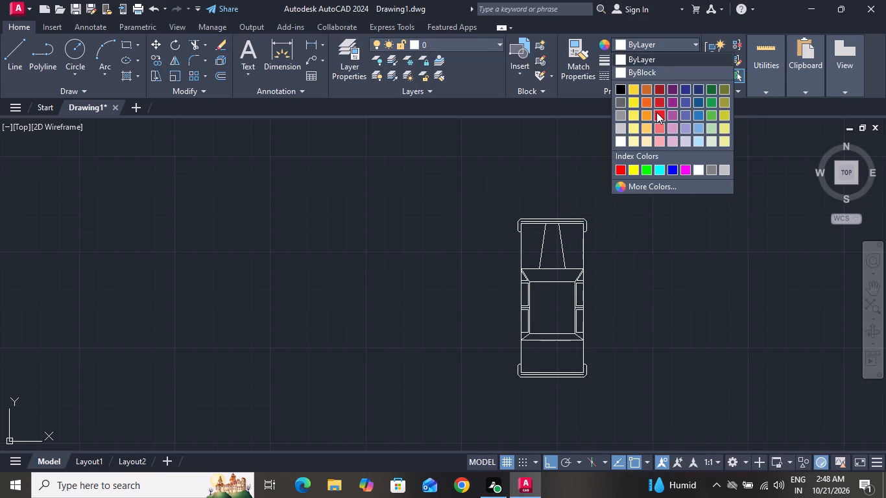
pyautogui.click(656, 113)
pyautogui.press('Escape')
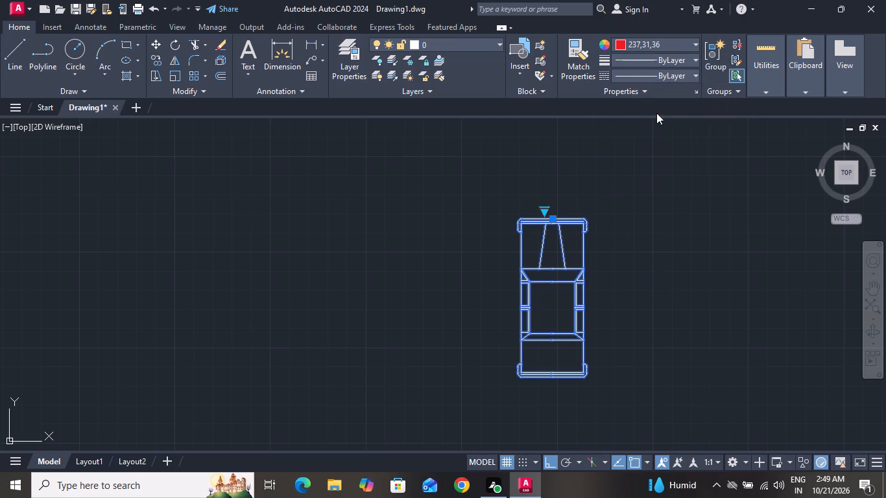
pyautogui.press('Escape')
pyautogui.click(650, 177)
pyautogui.press('Escape')
pyautogui.press('Escape')
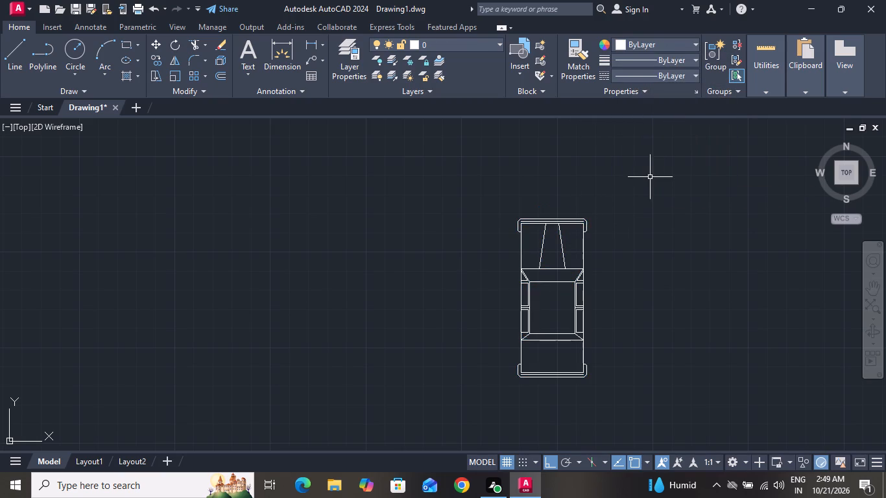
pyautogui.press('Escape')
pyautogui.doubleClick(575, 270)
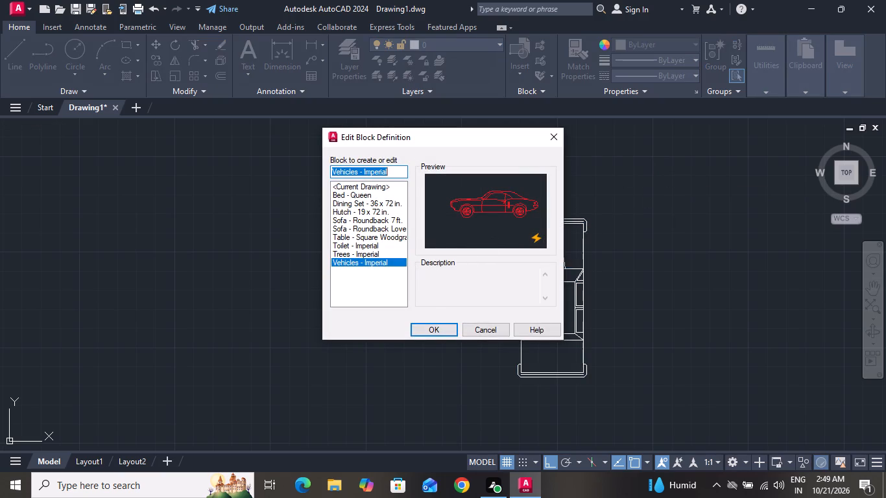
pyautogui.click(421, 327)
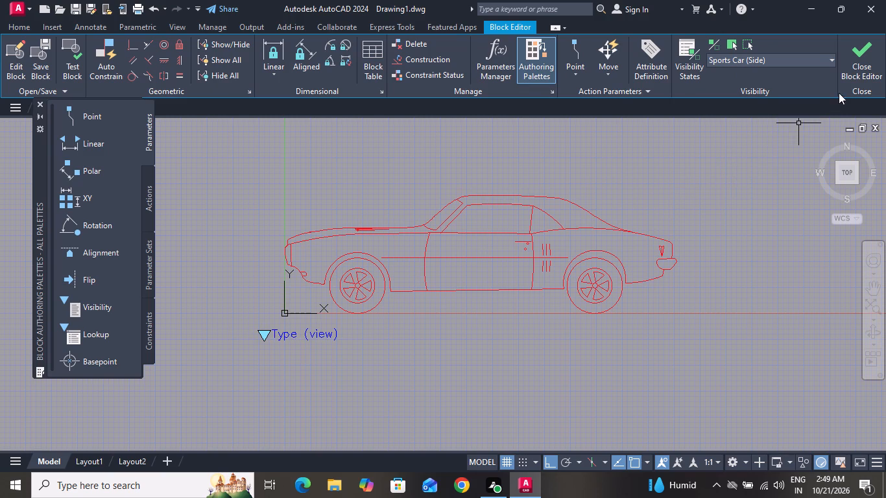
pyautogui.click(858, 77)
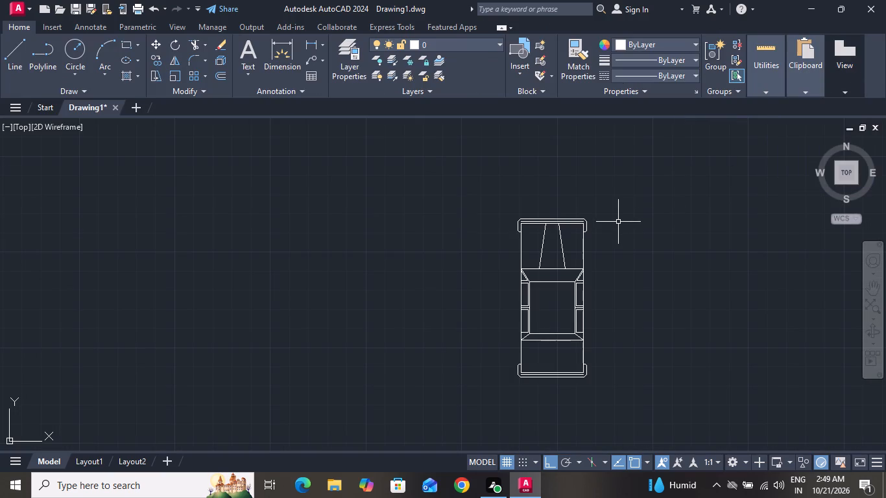
# Copy the first plan's parked sedan horizontally about 59'-7" into the area beside the second plan's staircase.
pyautogui.keyDown('ctrl'); pyautogui.scroll(-3, 628, 222); pyautogui.keyUp('ctrl')
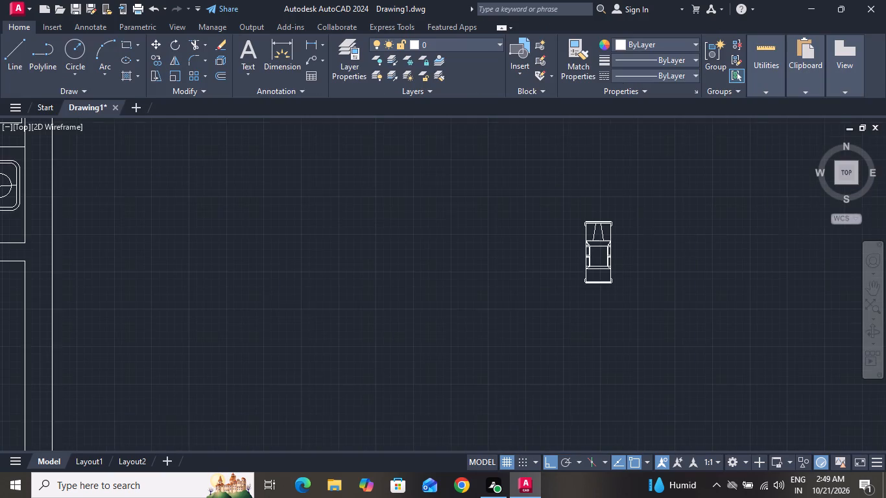
pyautogui.keyDown('ctrl'); pyautogui.scroll(-2, 628, 222); pyautogui.keyUp('ctrl')
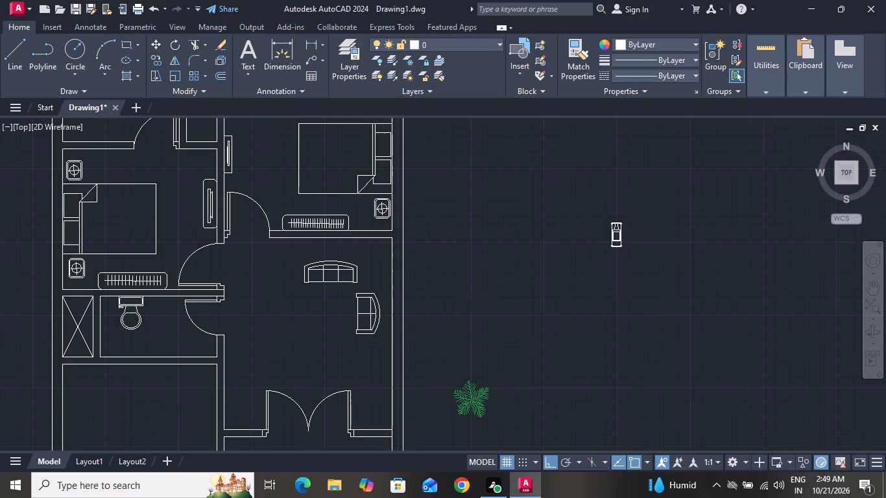
pyautogui.keyDown('ctrl'); pyautogui.scroll(-2, 628, 222); pyautogui.keyUp('ctrl')
pyautogui.keyDown('ctrl'); pyautogui.scroll(1, 640, 211); pyautogui.keyUp('ctrl')
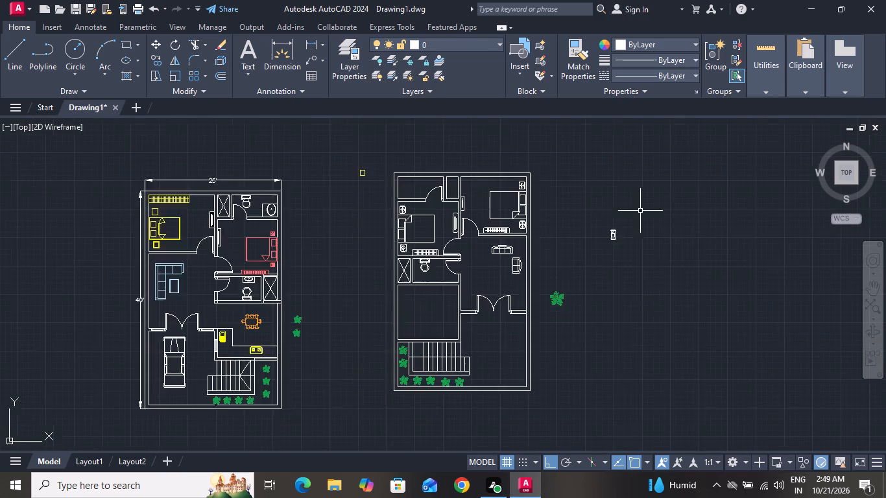
pyautogui.keyDown('ctrl'); pyautogui.scroll(3, 640, 211); pyautogui.keyUp('ctrl')
pyautogui.keyDown('ctrl'); pyautogui.scroll(-4, 472, 247); pyautogui.keyUp('ctrl')
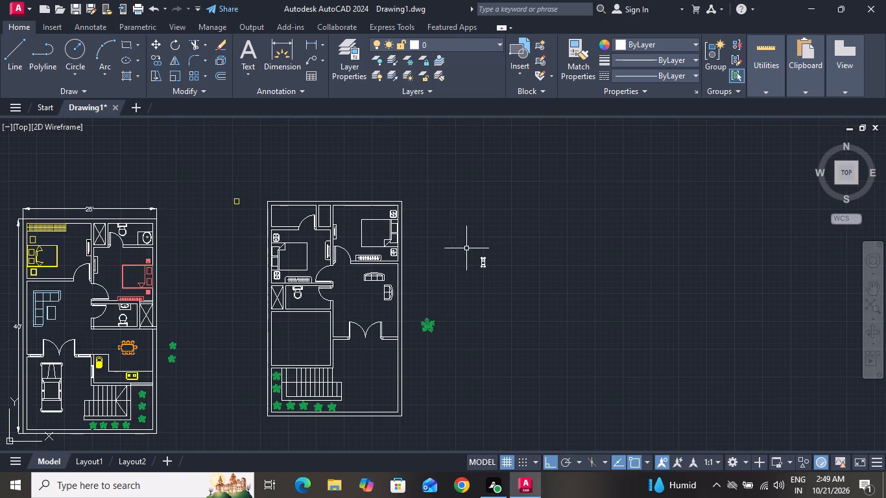
pyautogui.keyDown('ctrl'); pyautogui.scroll(-1, 278, 340); pyautogui.keyUp('ctrl')
pyautogui.keyDown('ctrl'); pyautogui.scroll(1, 130, 388); pyautogui.keyUp('ctrl')
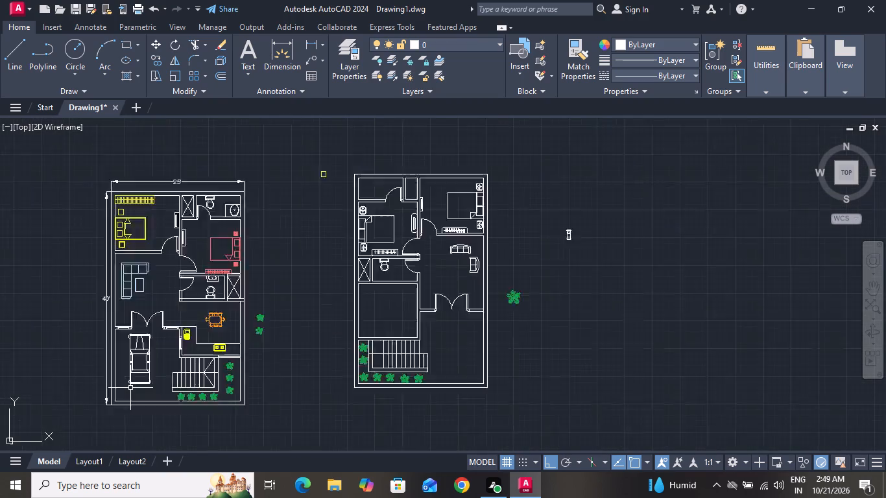
pyautogui.keyDown('ctrl'); pyautogui.scroll(2, 130, 388); pyautogui.keyUp('ctrl')
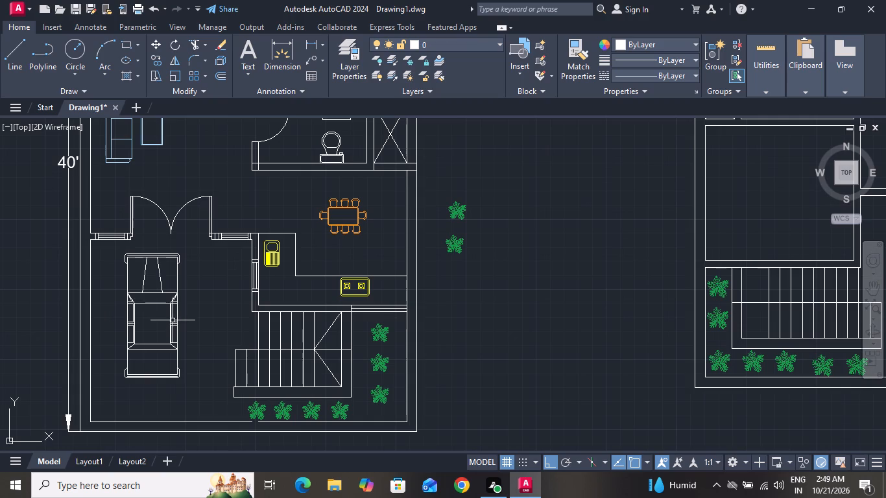
pyautogui.click(178, 302)
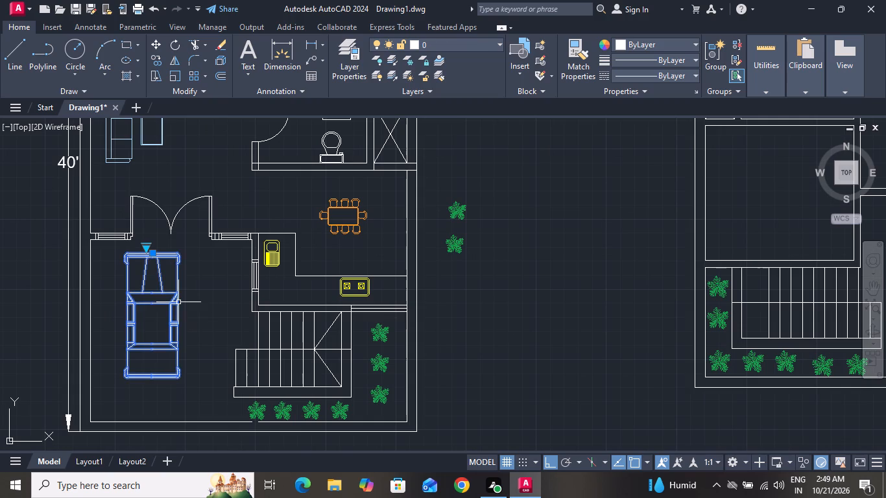
pyautogui.click(158, 62)
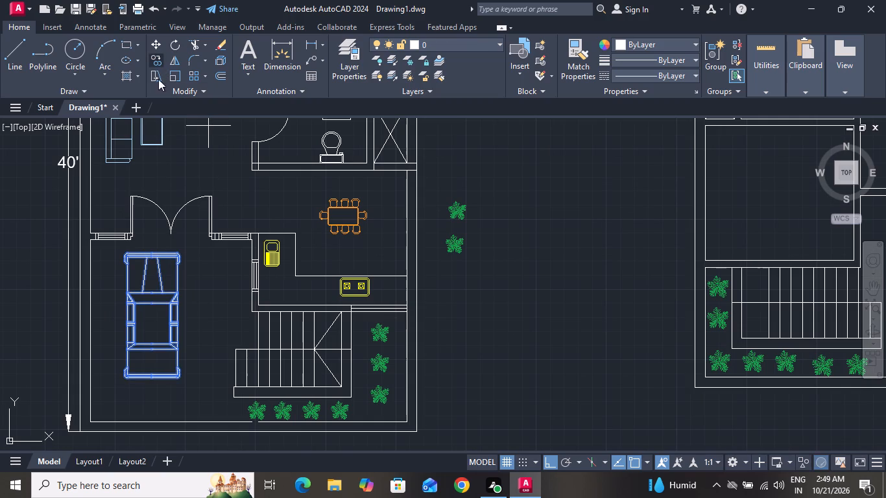
pyautogui.click(160, 296)
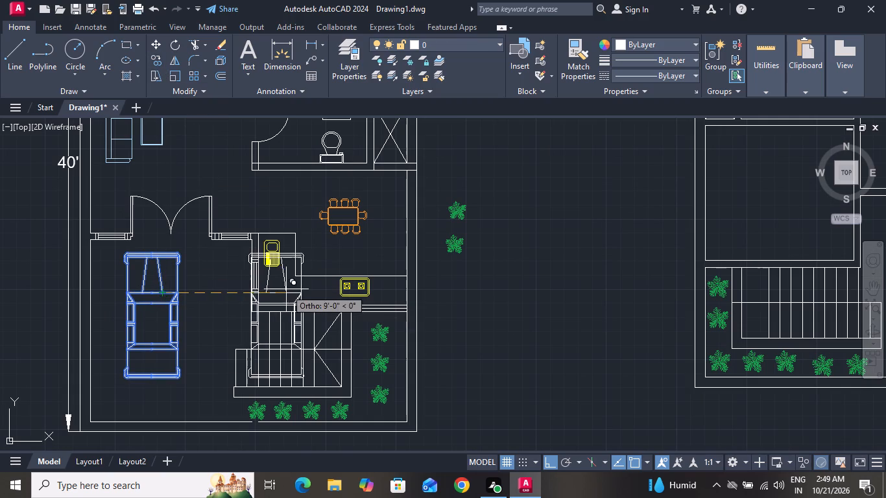
pyautogui.keyDown('ctrl'); pyautogui.scroll(-1, 537, 270); pyautogui.keyUp('ctrl')
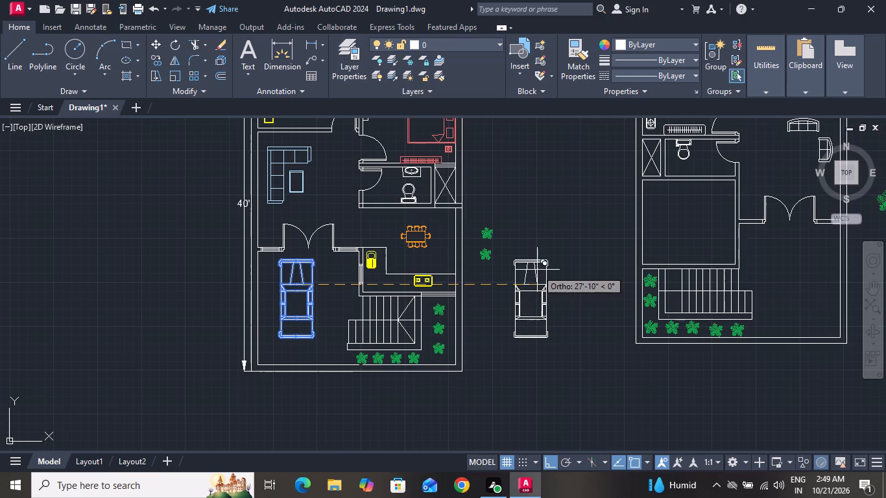
pyautogui.click(805, 218)
pyautogui.rightClick(805, 218)
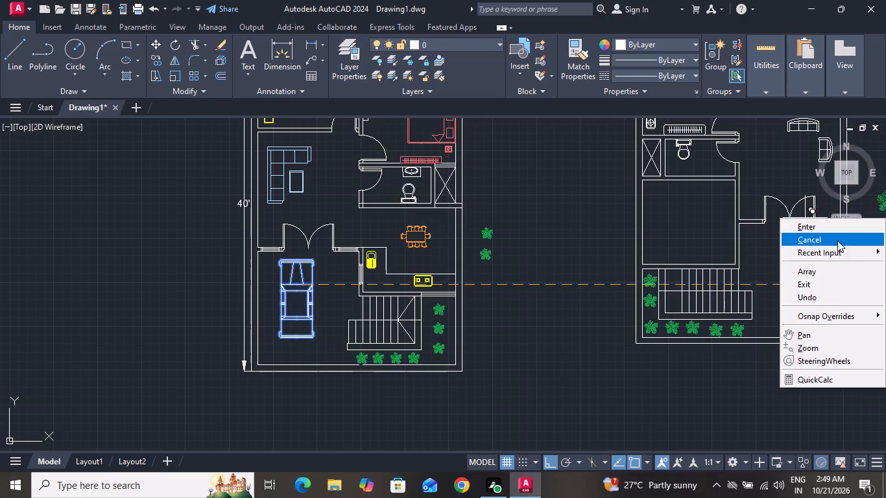
pyautogui.click(838, 241)
# Turn off ortho mode and move the copied sedan up and slightly towards the stairs, clear of the second plan's lower wall.
pyautogui.click(808, 288)
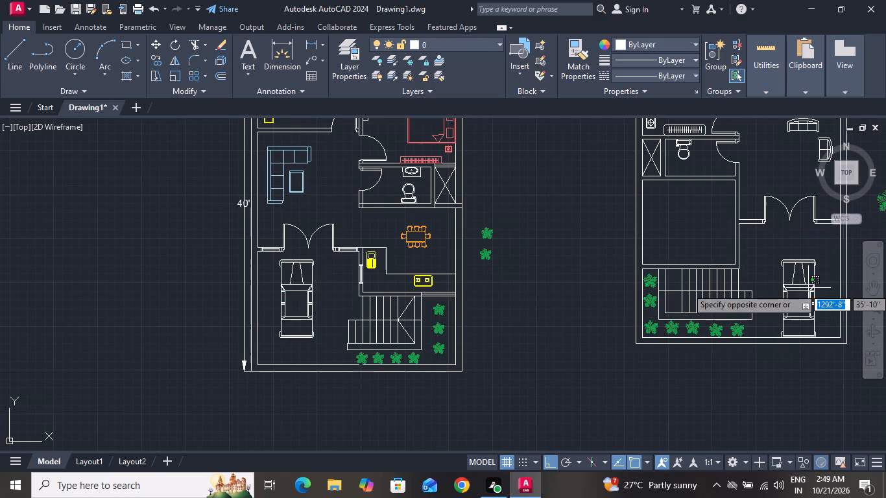
pyautogui.click(800, 282)
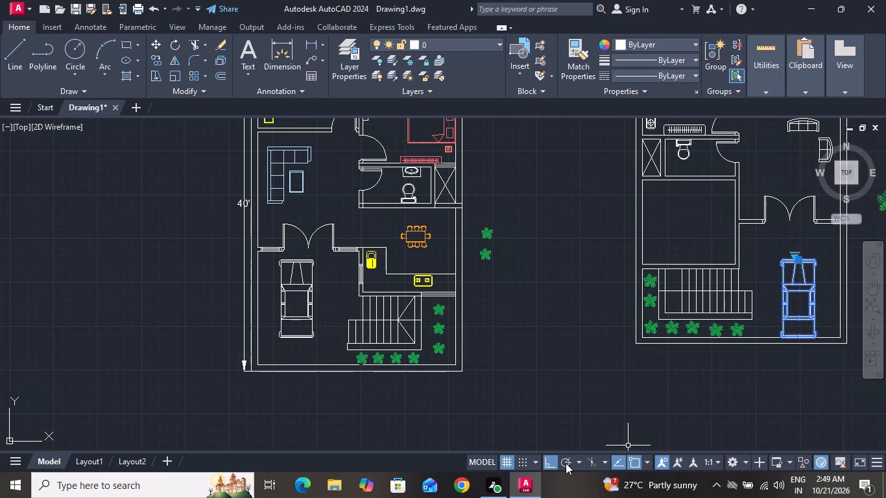
pyautogui.click(553, 462)
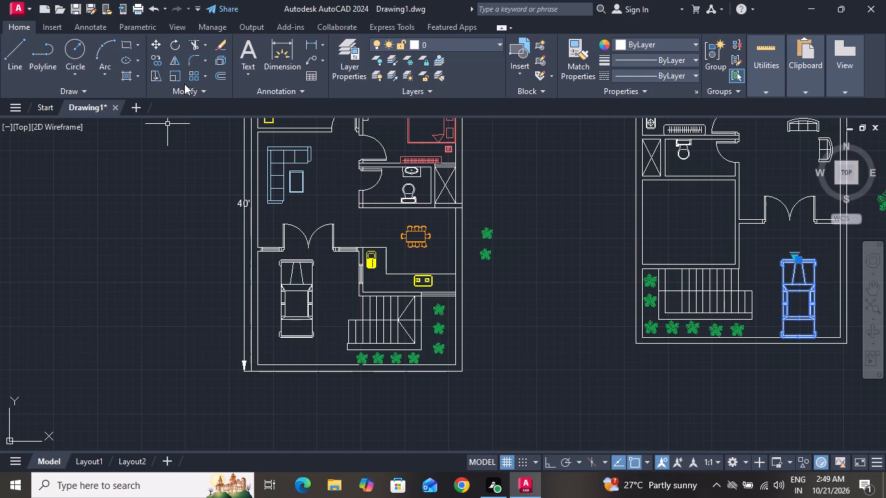
pyautogui.click(152, 45)
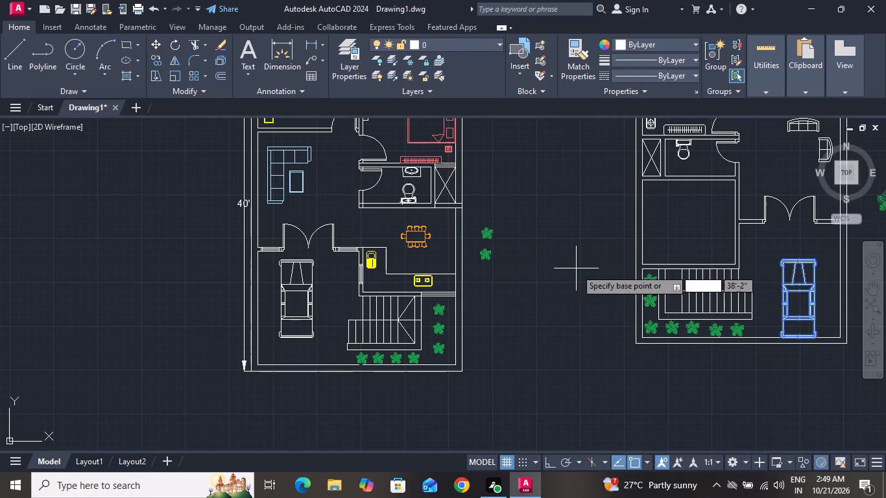
pyautogui.keyDown('ctrl'); pyautogui.scroll(-1, 576, 270); pyautogui.keyUp('ctrl')
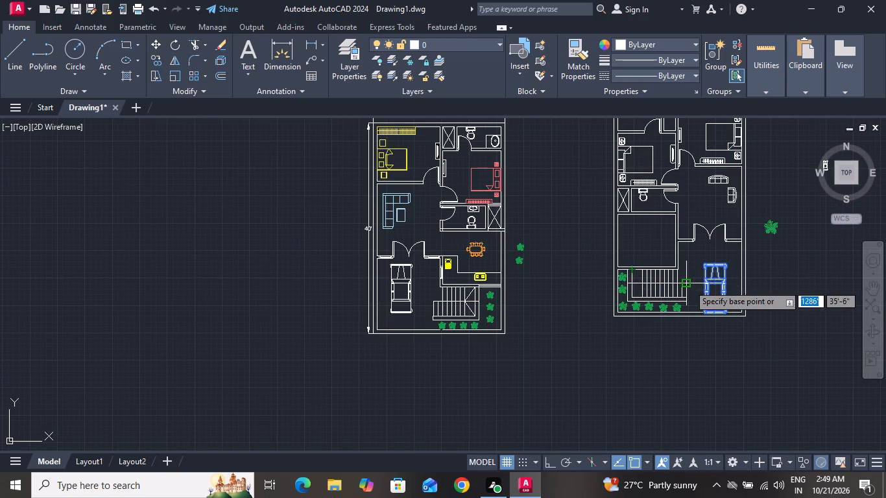
pyautogui.keyDown('ctrl'); pyautogui.scroll(2, 728, 285); pyautogui.keyUp('ctrl')
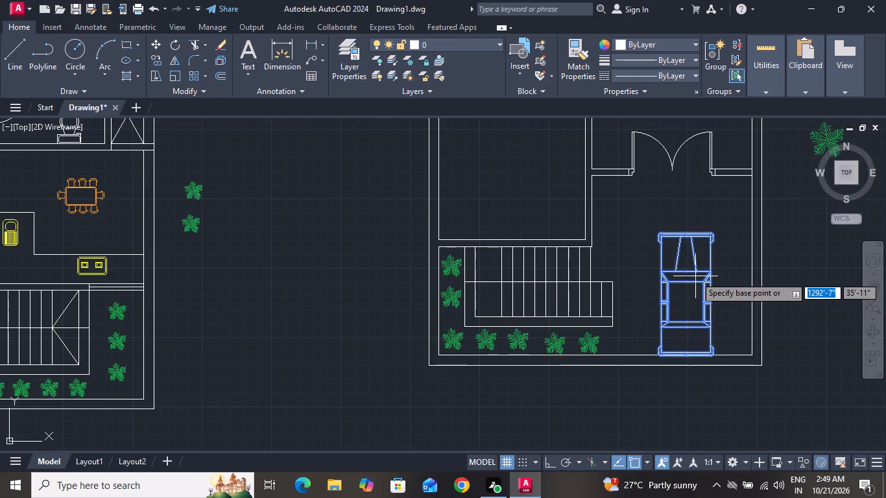
pyautogui.click(694, 276)
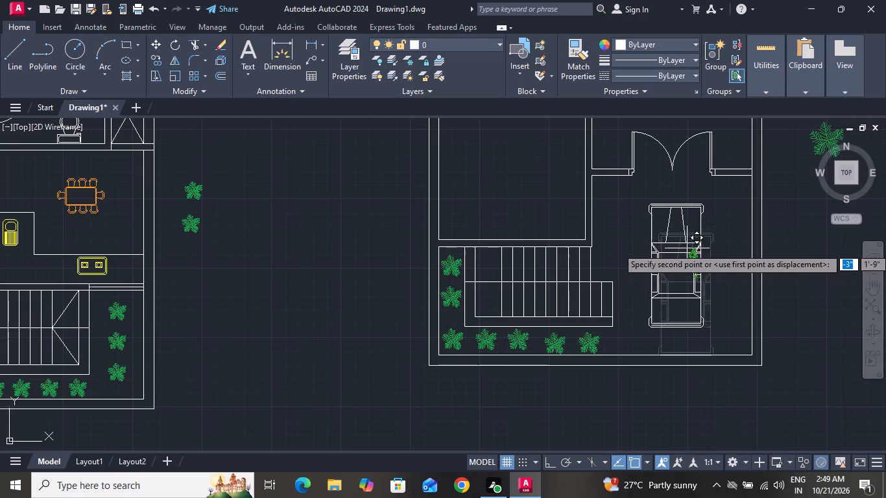
pyautogui.click(684, 243)
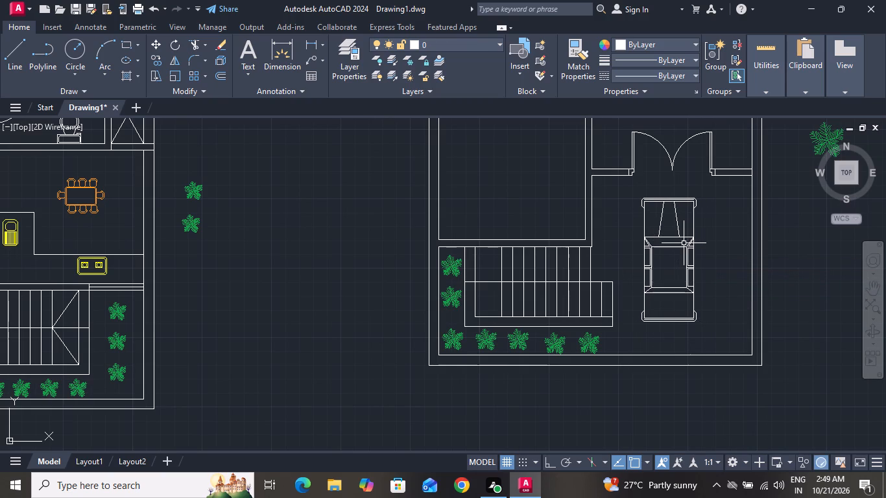
# Draw a line about 6" long across the second plan's empty-room side wall, continuing the upper edge of the double-door wall.
pyautogui.keyDown('ctrl'); pyautogui.scroll(-1, 684, 243); pyautogui.keyUp('ctrl')
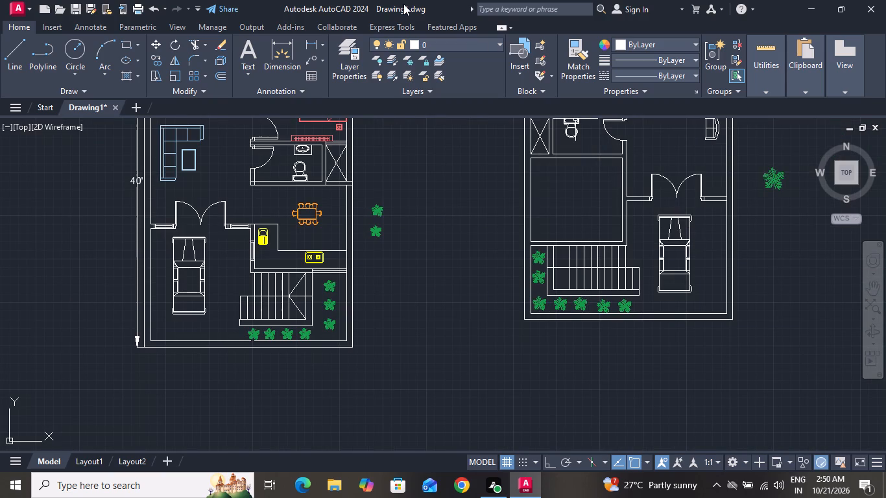
pyautogui.click(10, 45)
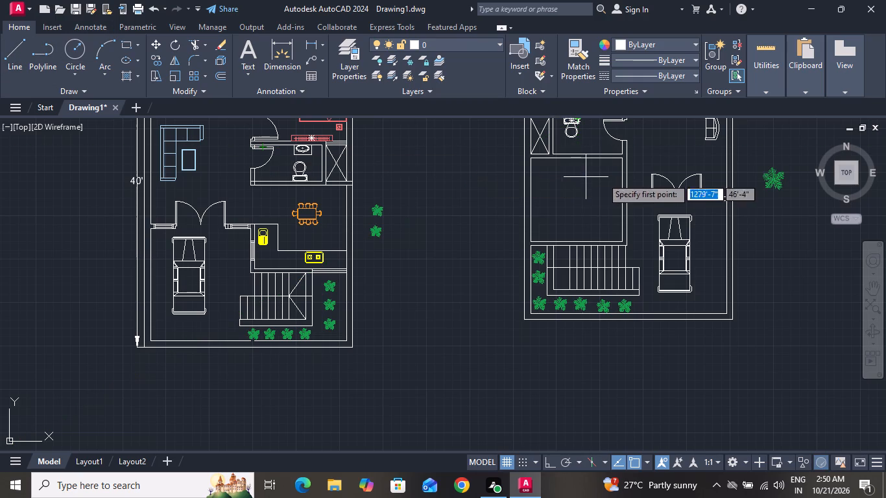
pyautogui.keyDown('ctrl'); pyautogui.scroll(4, 636, 184); pyautogui.keyUp('ctrl')
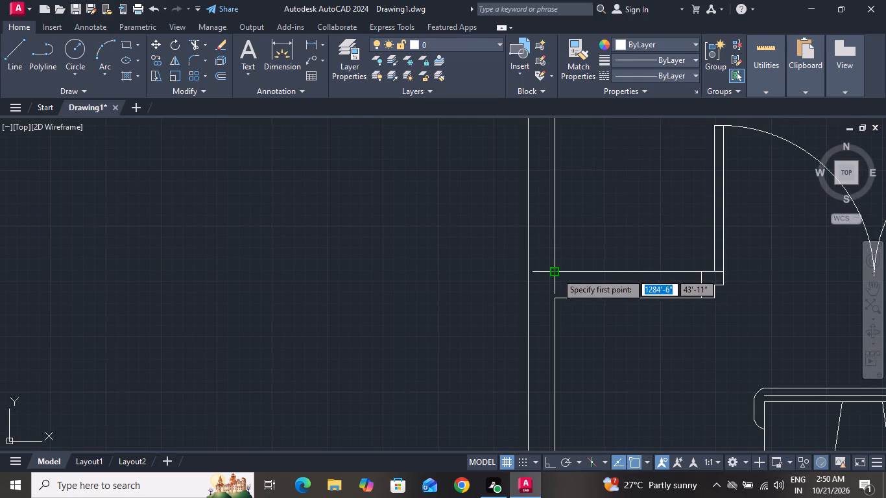
pyautogui.moveTo(557, 273); pyautogui.dragTo(526, 274)
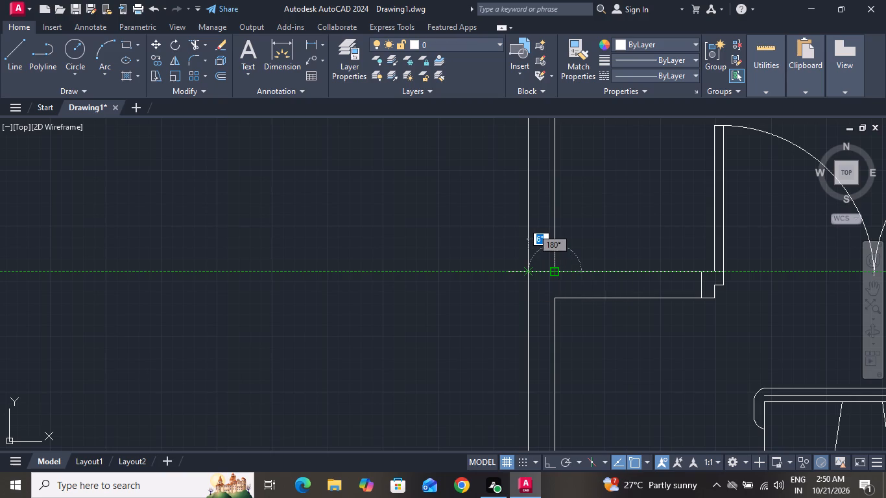
pyautogui.click(526, 274)
pyautogui.rightClick(526, 274)
pyautogui.click(541, 295)
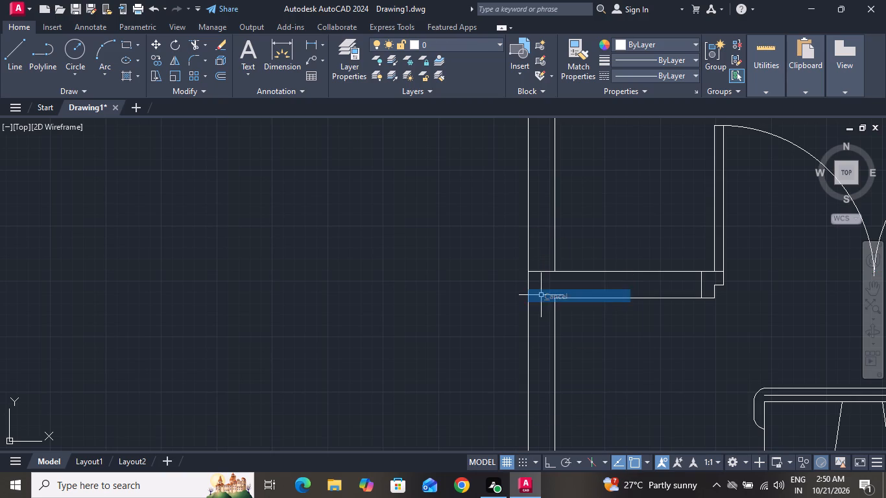
# Draw a short line across the same side wall, extending the empty room's upper inner edge to the wall's hall-side face.
pyautogui.keyDown('ctrl'); pyautogui.scroll(-2, 541, 295); pyautogui.keyUp('ctrl')
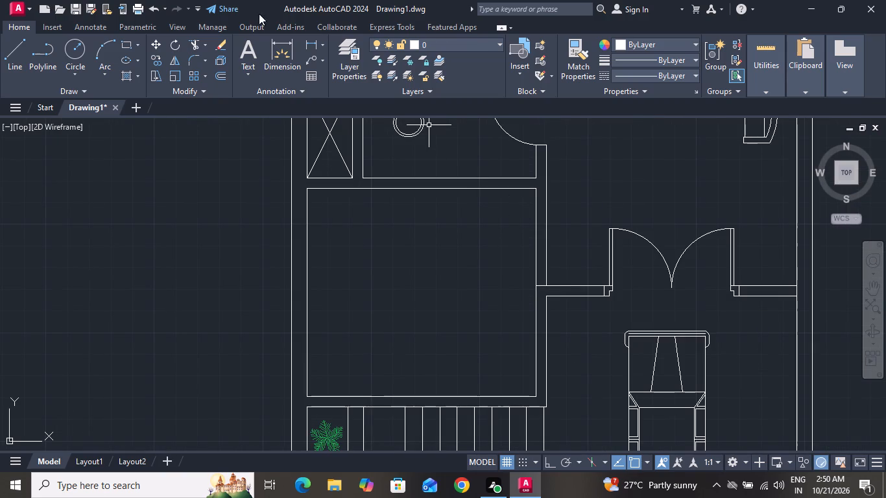
pyautogui.click(6, 50)
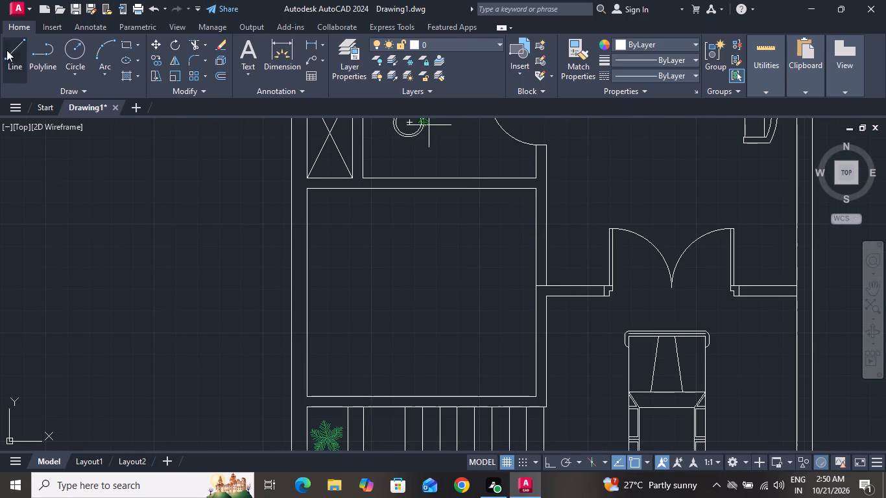
pyautogui.moveTo(536, 188); pyautogui.dragTo(546, 188)
pyautogui.click(546, 188)
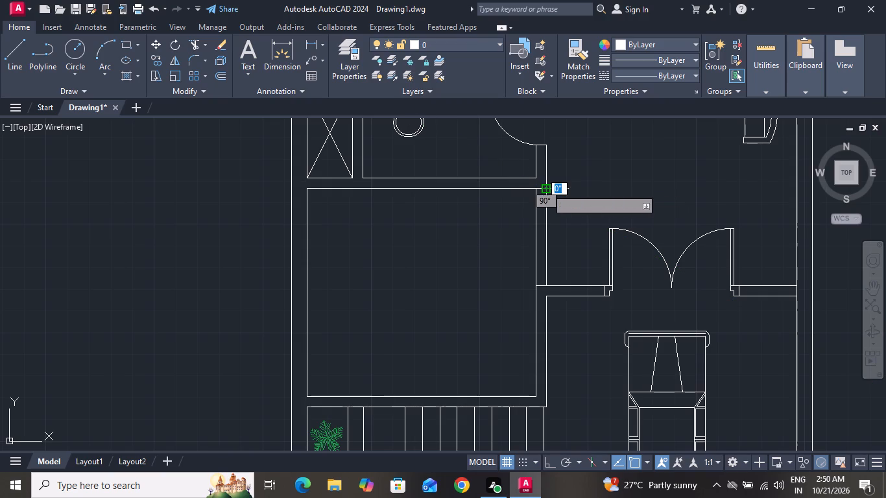
pyautogui.rightClick(546, 188)
pyautogui.click(558, 208)
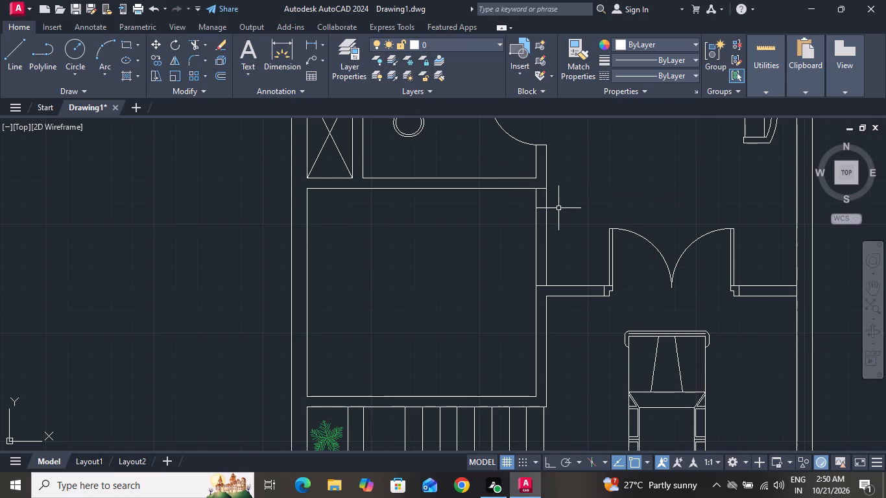
# Trim both faces of the side wall between the two short lines to open the empty room to the hall.
pyautogui.click(194, 45)
pyautogui.click(537, 251)
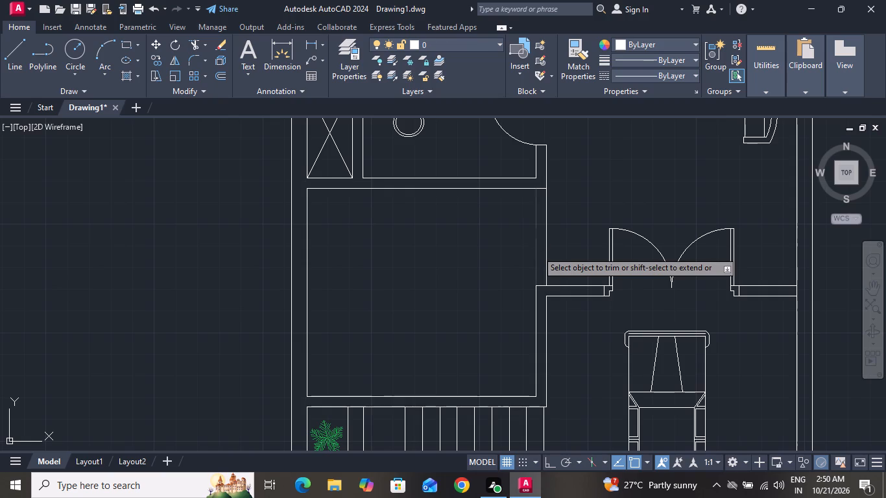
pyautogui.moveTo(560, 247); pyautogui.dragTo(501, 257)
pyautogui.click(501, 257)
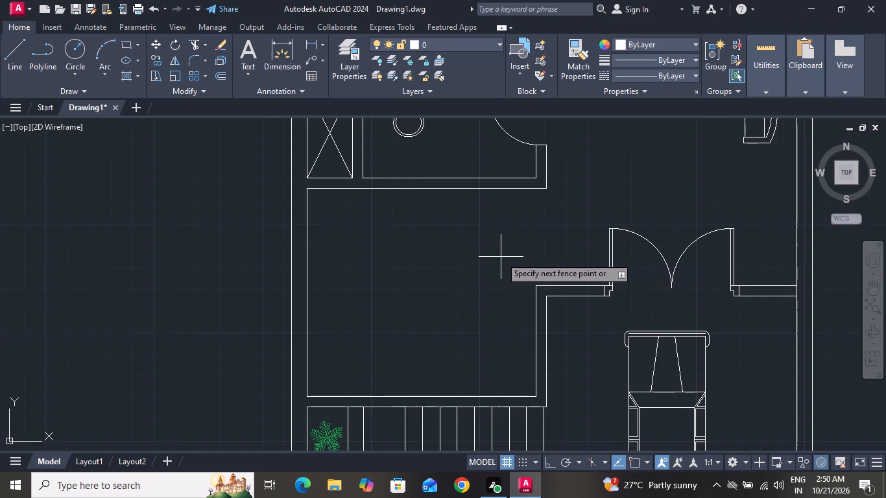
pyautogui.rightClick(501, 257)
pyautogui.click(525, 280)
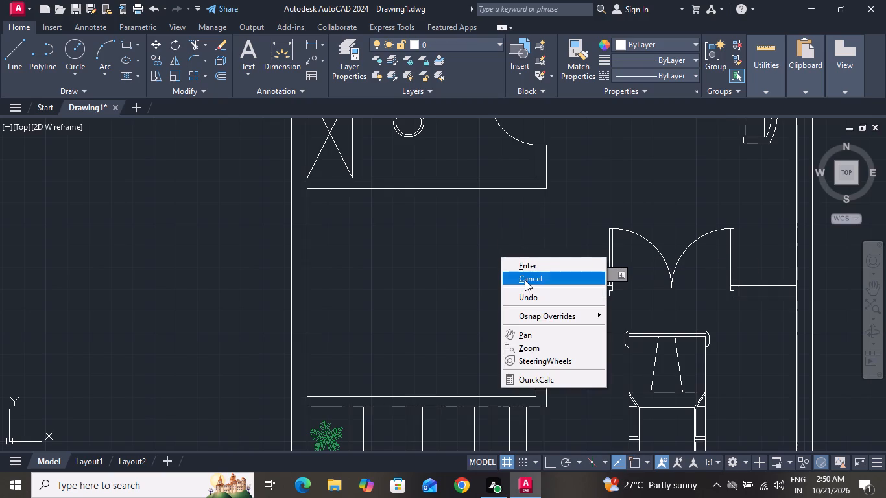
# Insert the Kitchen Layout - 7 x 8 ft block from the DesignCenter's Kitchens.dwg in the empty space beside the second plan.
pyautogui.keyDown('ctrl'); pyautogui.scroll(-2, 525, 280); pyautogui.keyUp('ctrl')
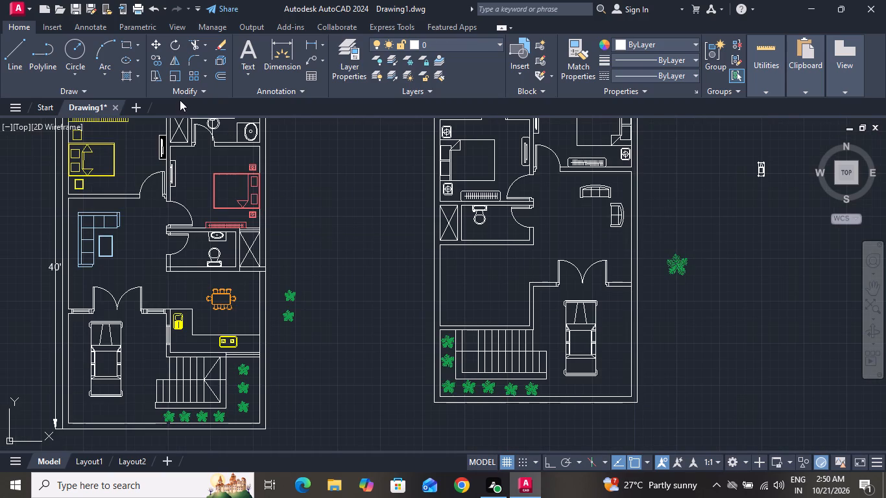
pyautogui.write('dc')
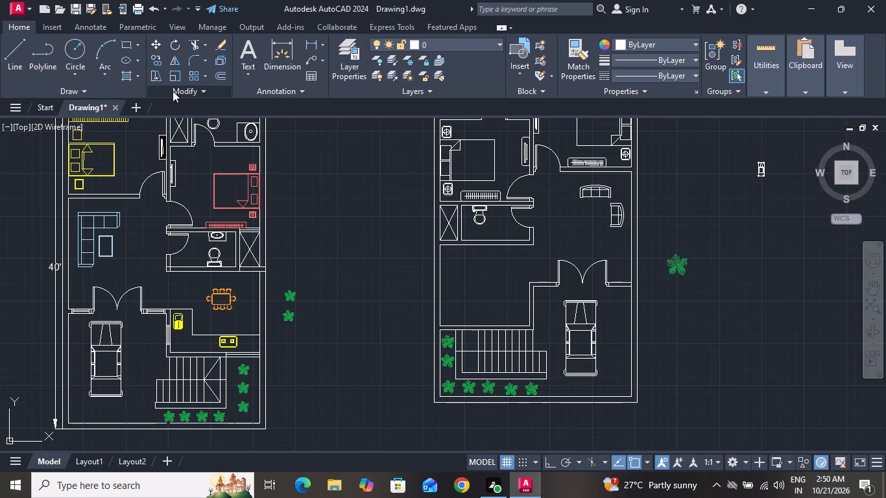
pyautogui.press('space')
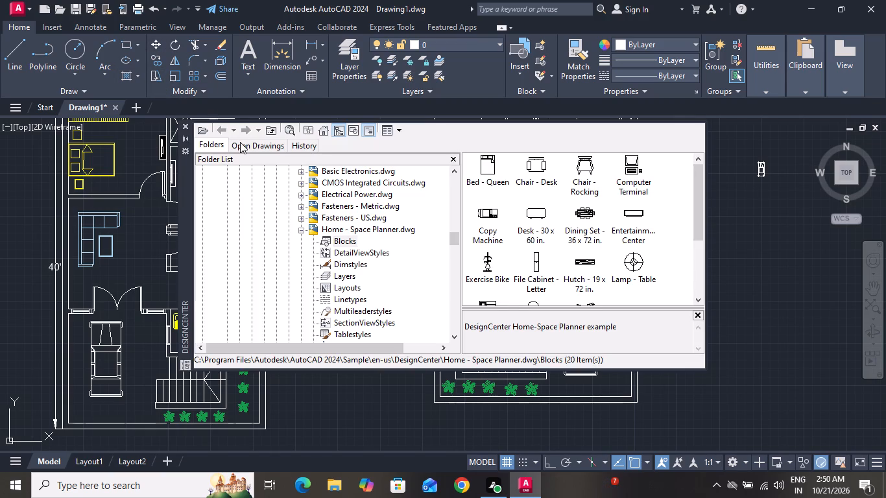
pyautogui.click(698, 158)
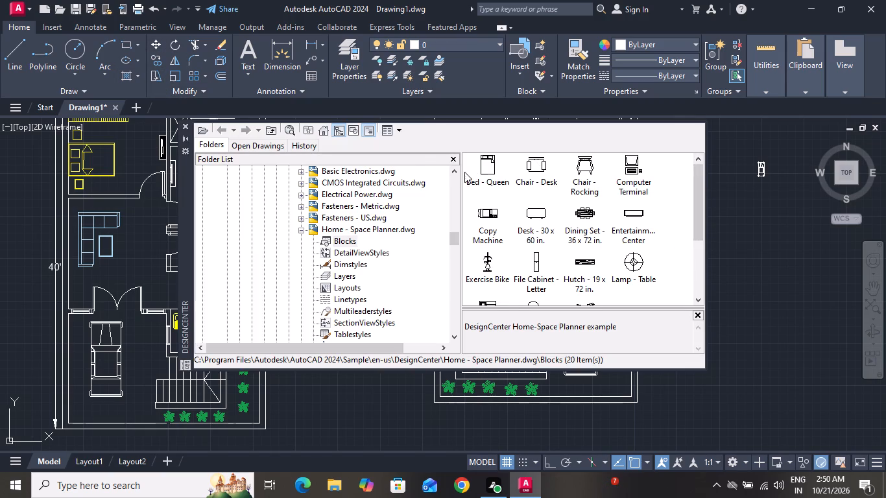
pyautogui.tripleClick(450, 173)
pyautogui.tripleClick(450, 173)
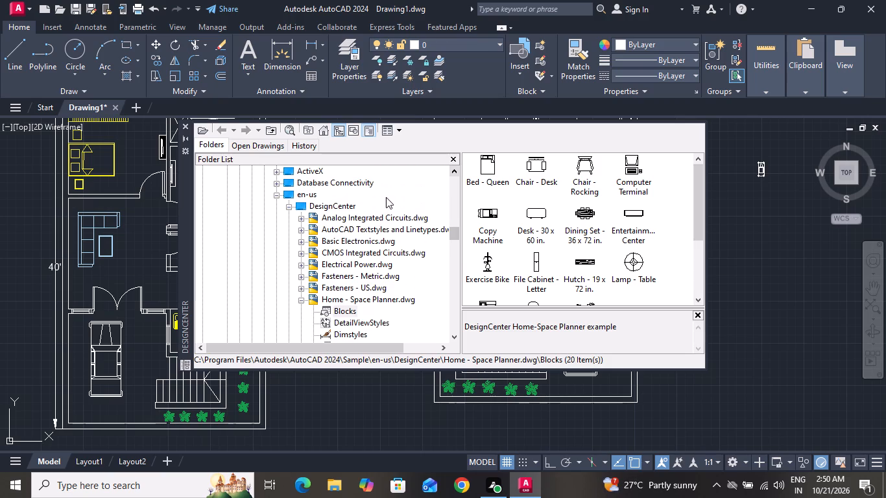
pyautogui.doubleClick(353, 206)
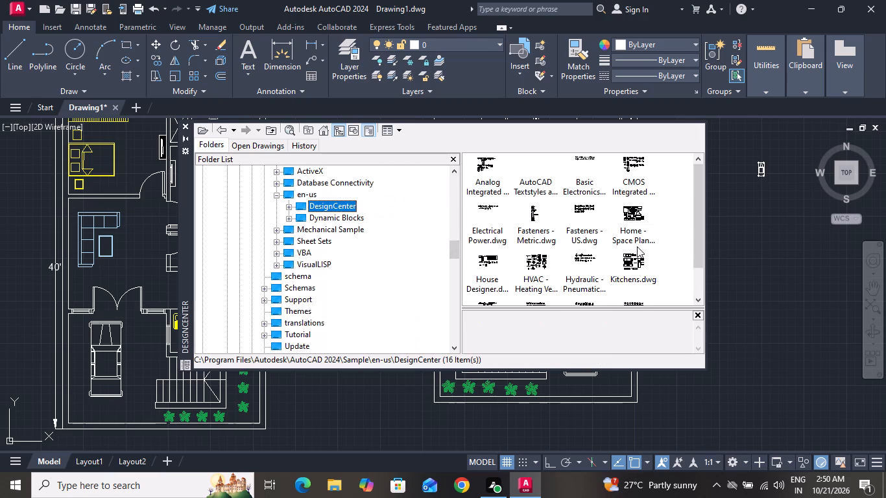
pyautogui.doubleClick(634, 255)
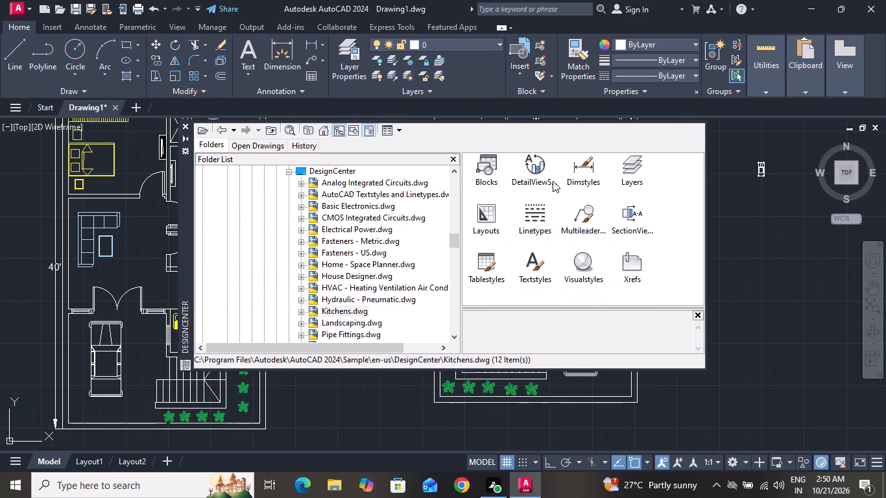
pyautogui.doubleClick(483, 164)
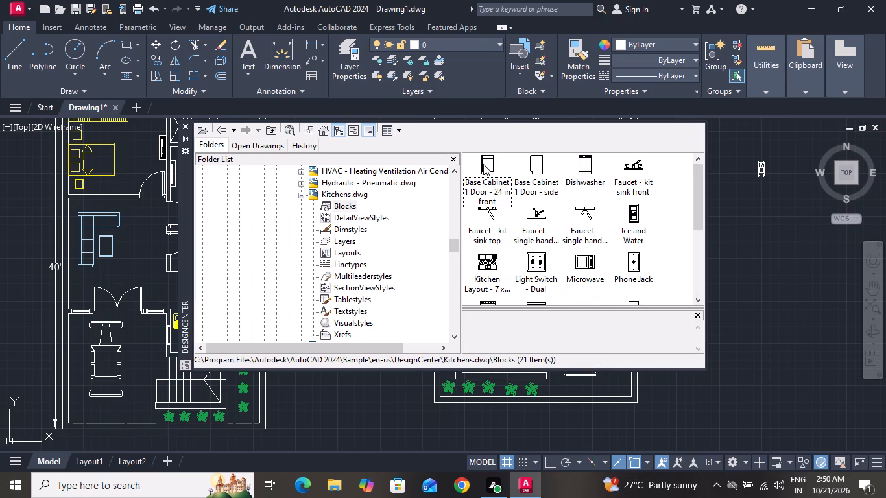
pyautogui.click(490, 261)
pyautogui.moveTo(490, 261); pyautogui.dragTo(682, 287)
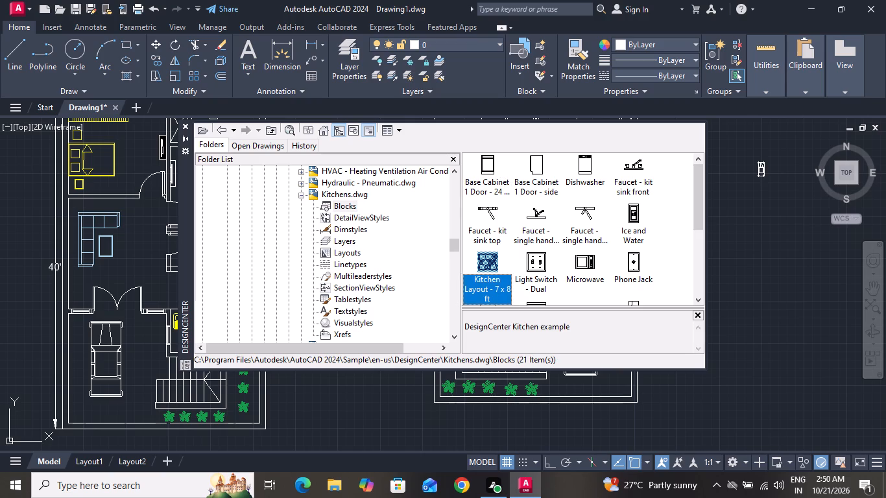
pyautogui.moveTo(682, 287); pyautogui.dragTo(761, 285)
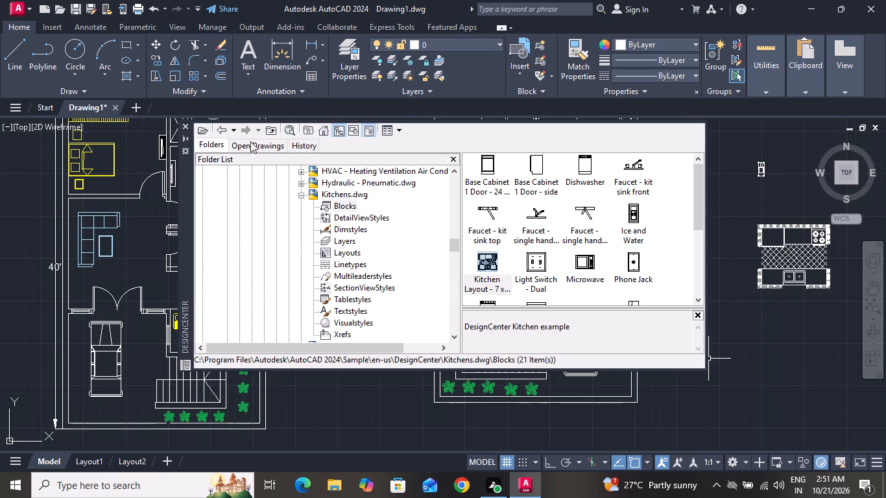
pyautogui.click(185, 127)
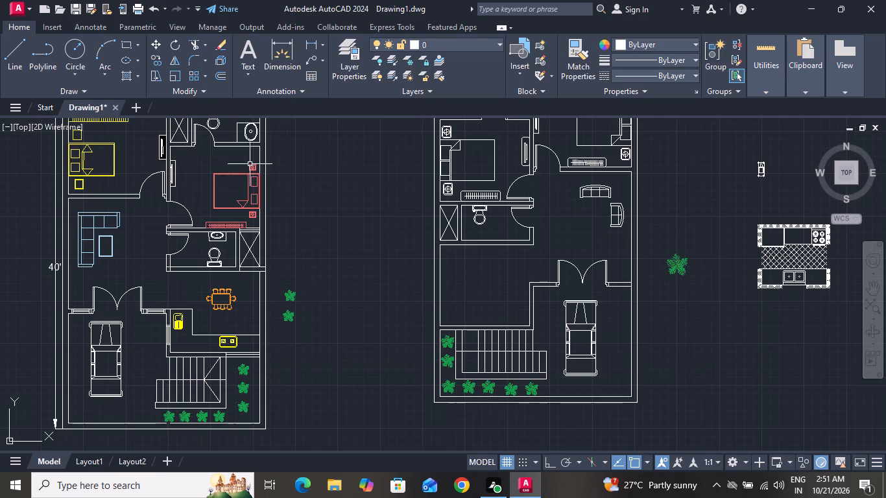
# Move the kitchen layout block into the second plan's empty room above the staircase.
pyautogui.keyDown('ctrl'); pyautogui.scroll(-1, 272, 171); pyautogui.keyUp('ctrl')
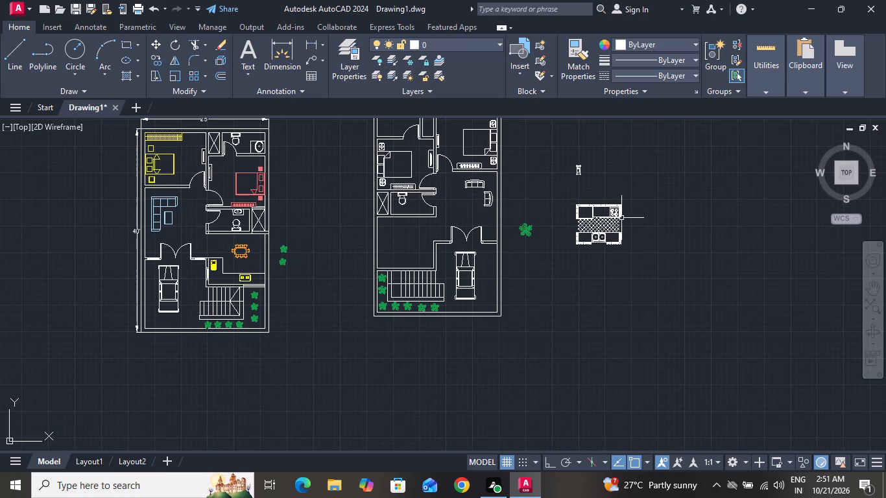
pyautogui.doubleClick(621, 218)
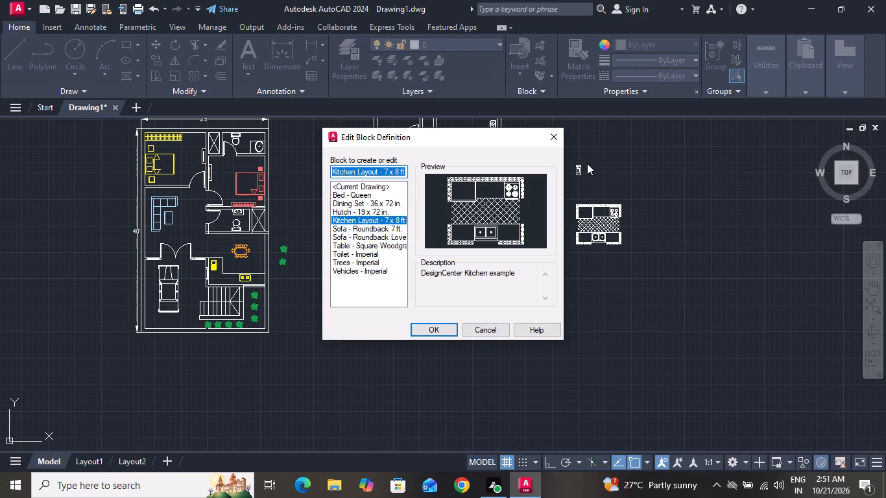
pyautogui.click(550, 128)
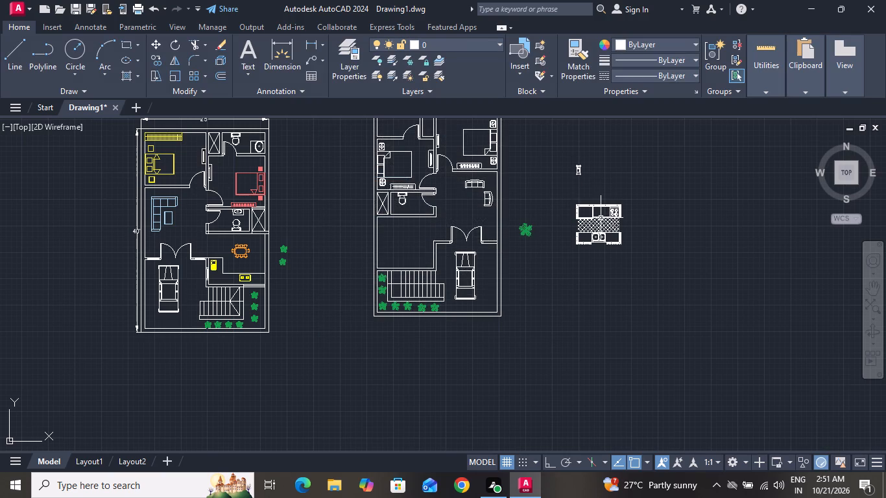
pyautogui.click(604, 224)
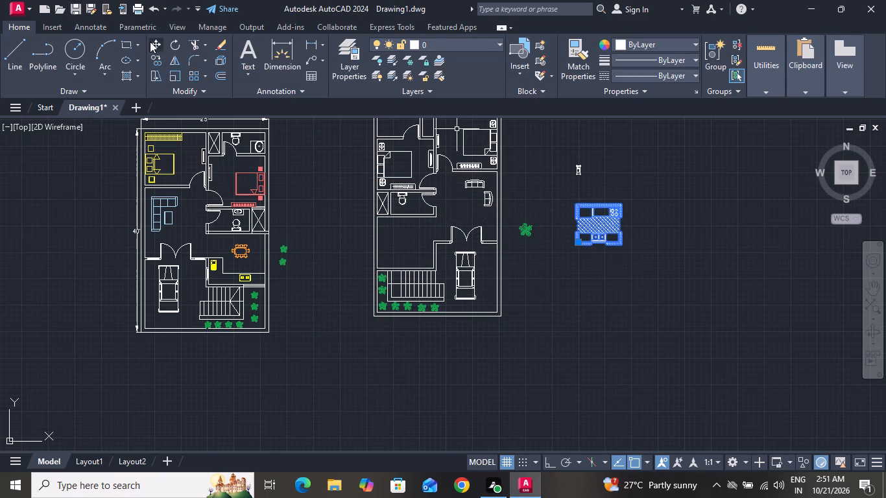
pyautogui.click(156, 43)
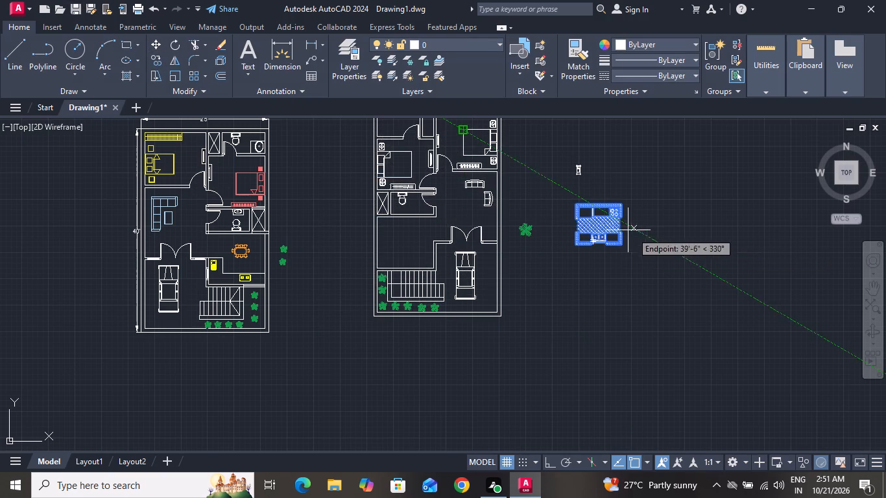
pyautogui.moveTo(610, 229); pyautogui.dragTo(418, 246)
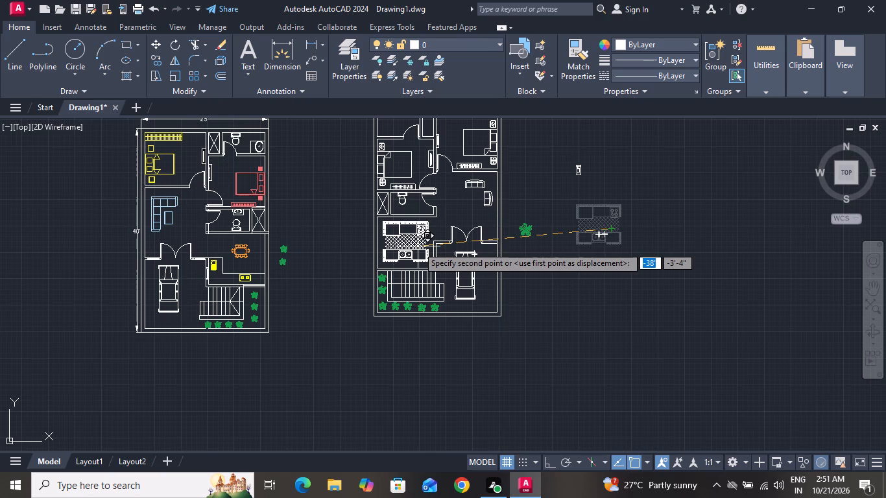
pyautogui.keyDown('ctrl'); pyautogui.scroll(3, 418, 246); pyautogui.keyUp('ctrl')
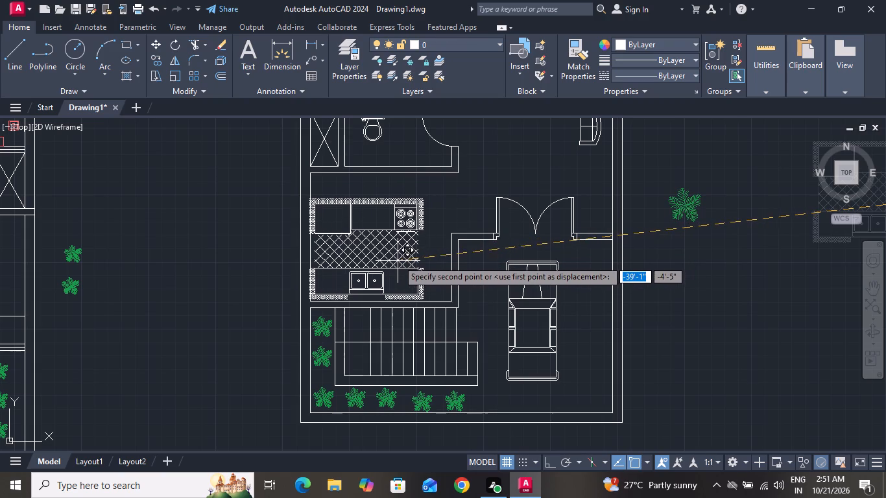
pyautogui.click(405, 253)
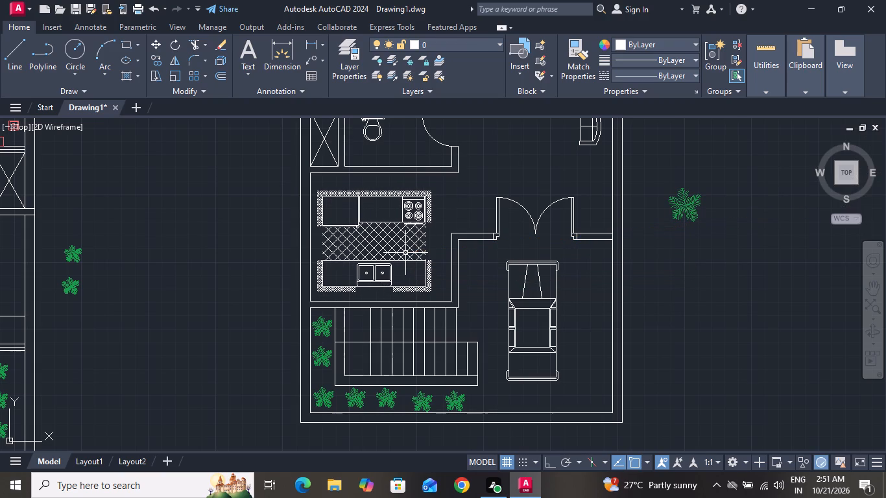
# Open the Kitchen Layout - 7 x 8 ft block definition for editing.
pyautogui.doubleClick(420, 239)
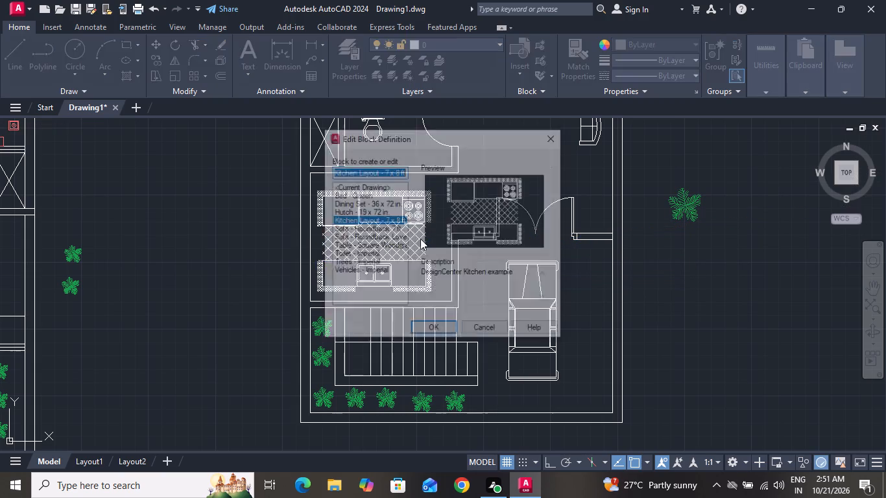
pyautogui.click(439, 334)
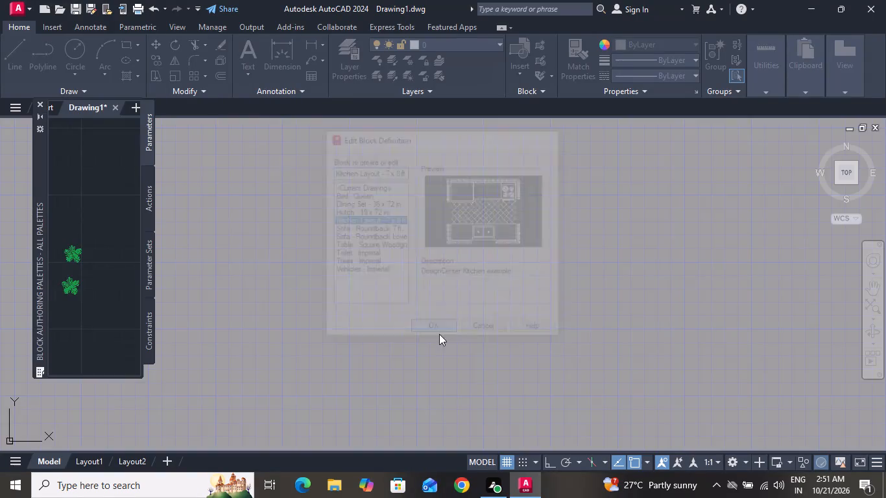
# Delete most of the diagonal floor-tile lines between the two counters in the kitchen block.
pyautogui.click(459, 259)
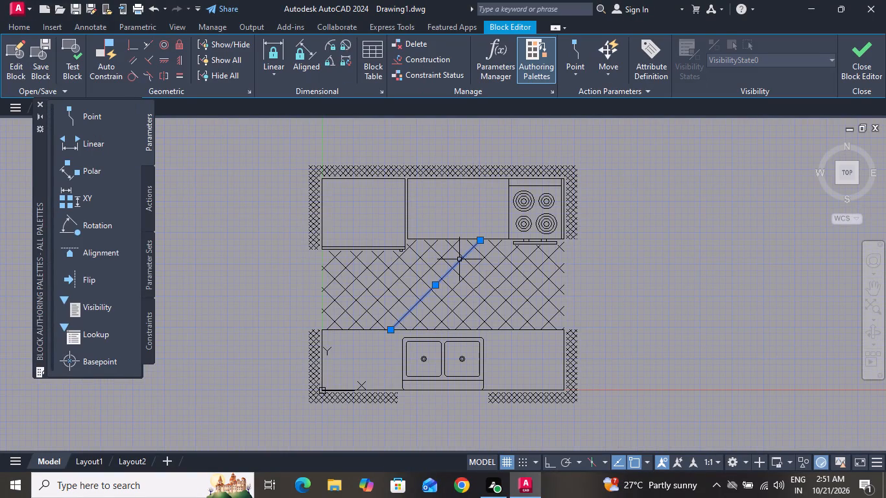
pyautogui.tripleClick(459, 259)
pyautogui.click(459, 259)
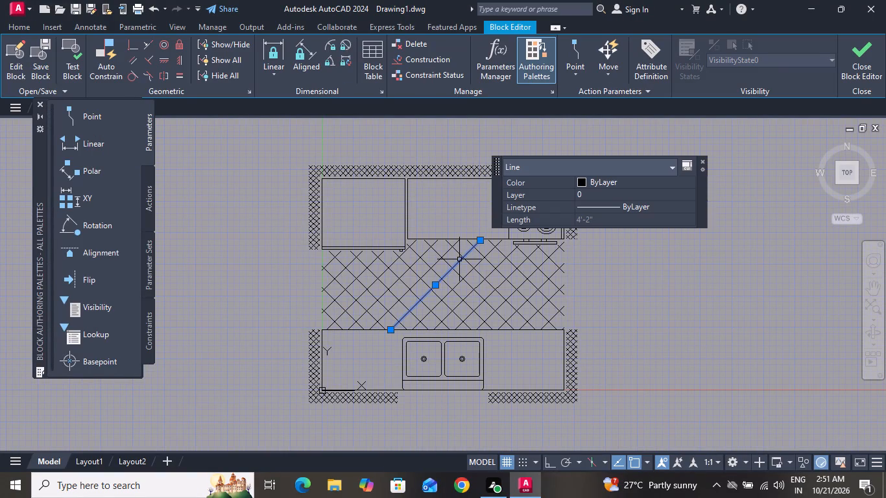
pyautogui.click(703, 158)
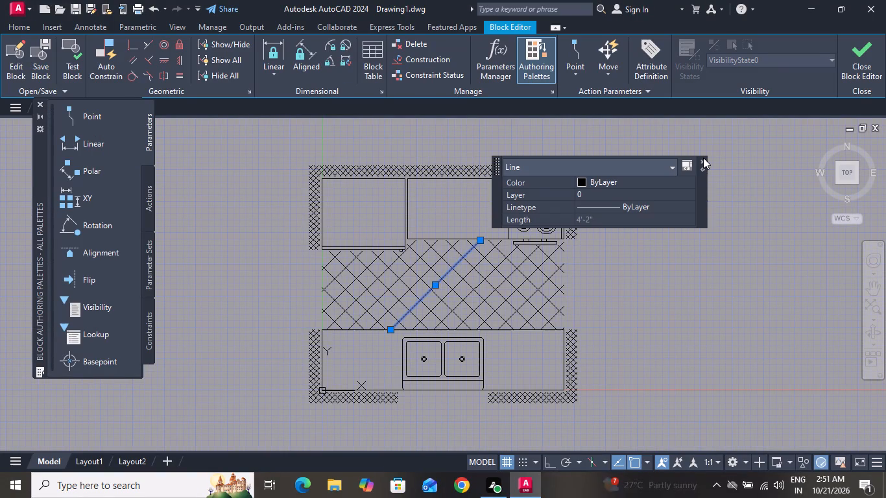
pyautogui.click(703, 159)
pyautogui.click(703, 159)
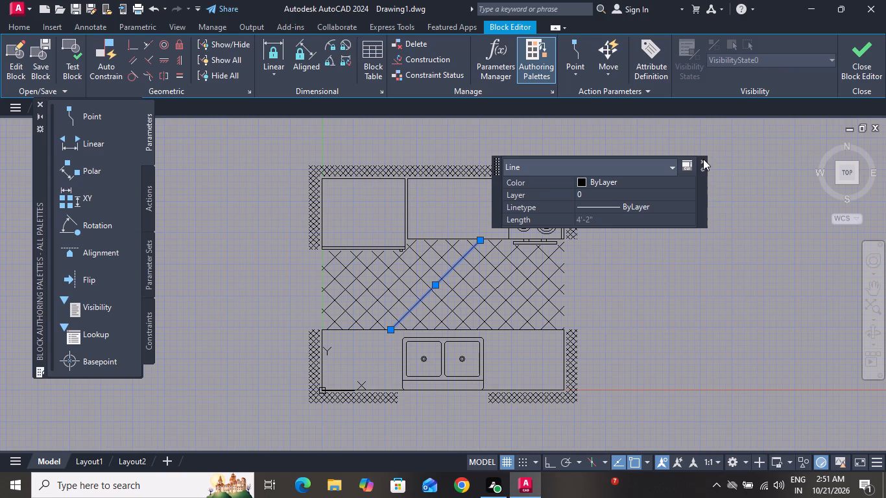
pyautogui.click(703, 161)
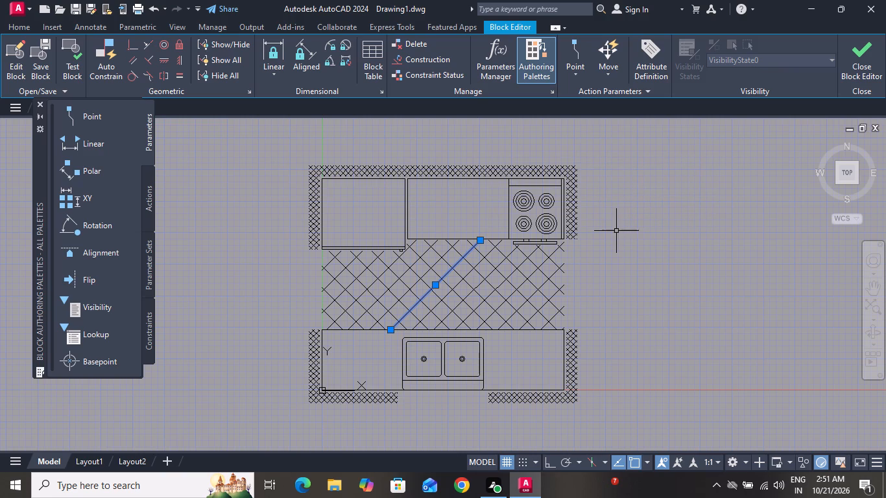
pyautogui.moveTo(593, 256); pyautogui.dragTo(584, 259)
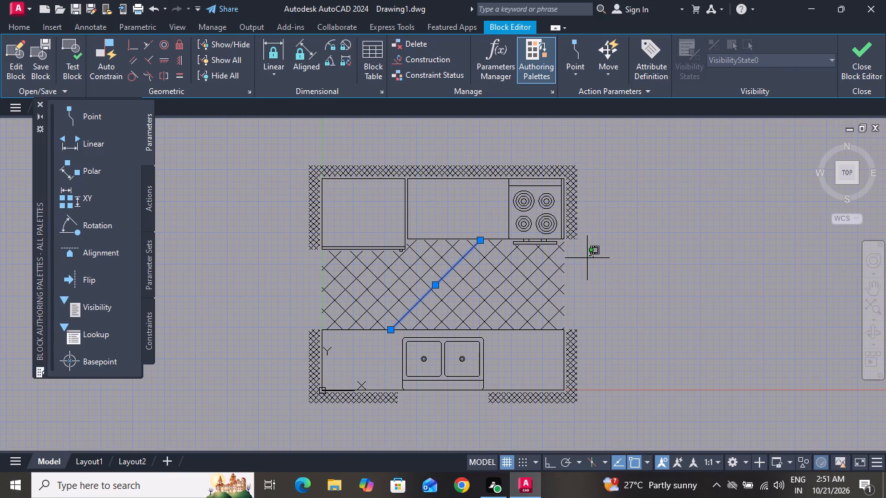
pyautogui.moveTo(584, 259); pyautogui.dragTo(520, 279)
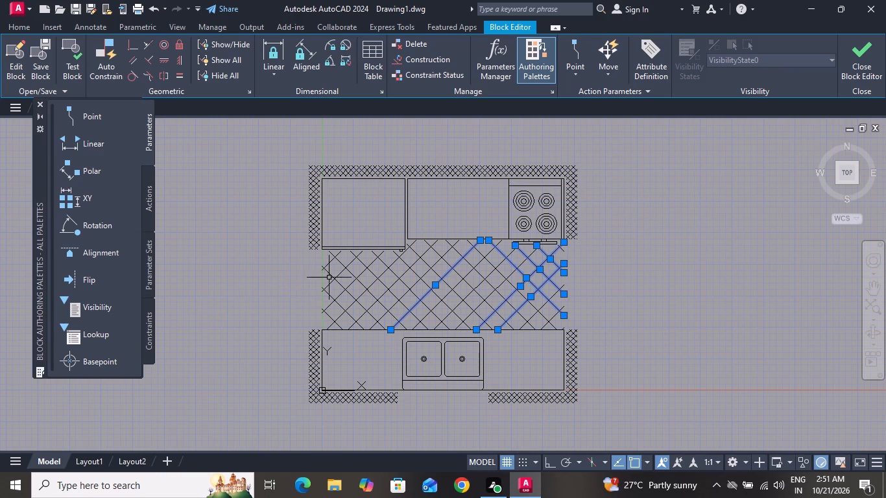
pyautogui.click(600, 248)
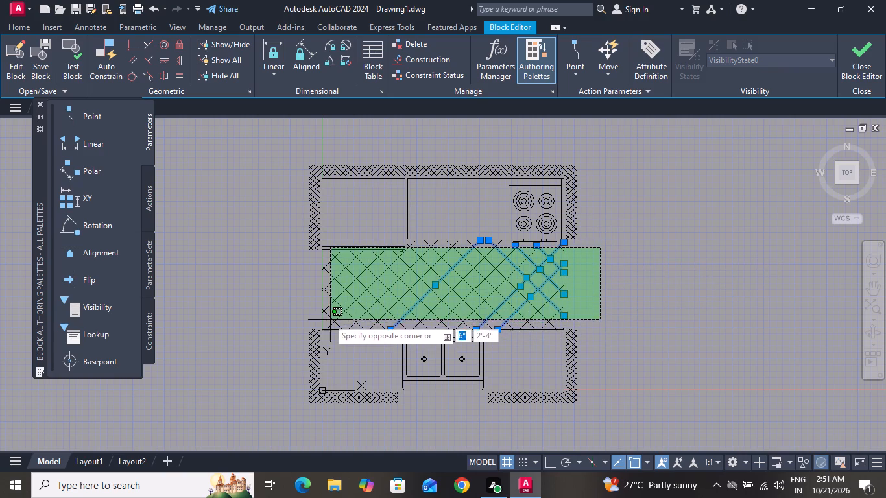
pyautogui.click(412, 311)
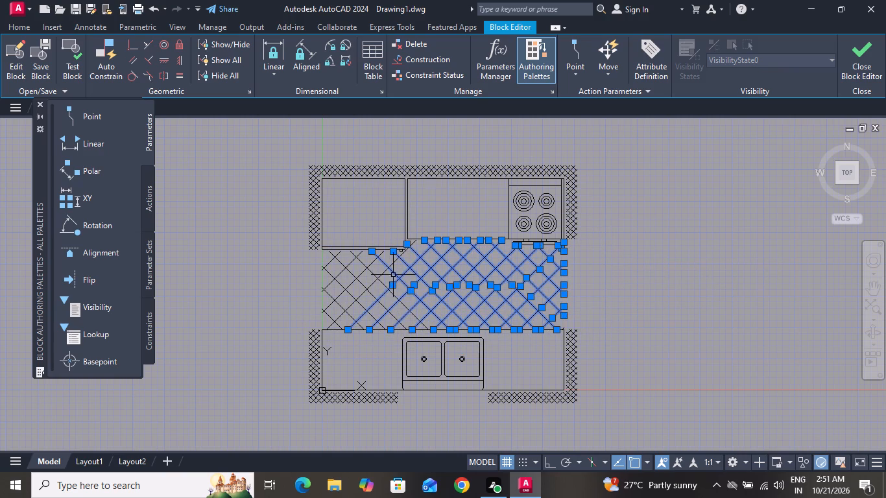
pyautogui.moveTo(390, 265); pyautogui.dragTo(355, 285)
pyautogui.doubleClick(355, 285)
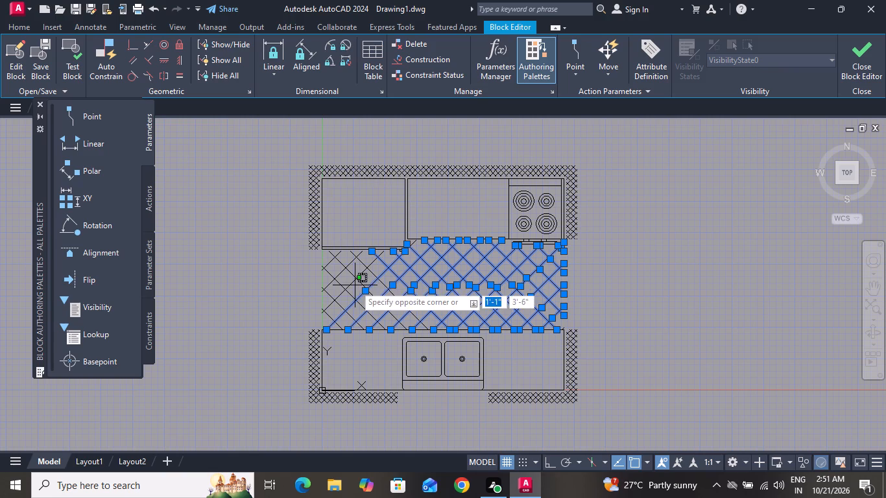
pyautogui.click(326, 261)
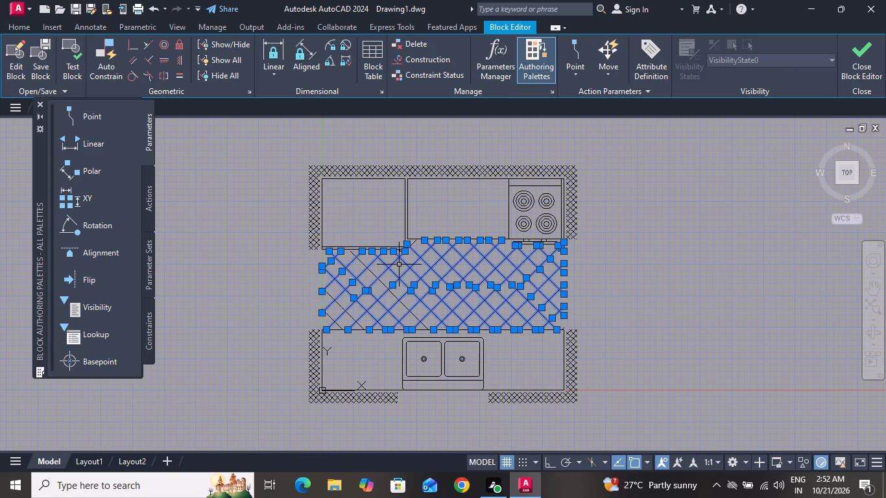
pyautogui.press('Delete')
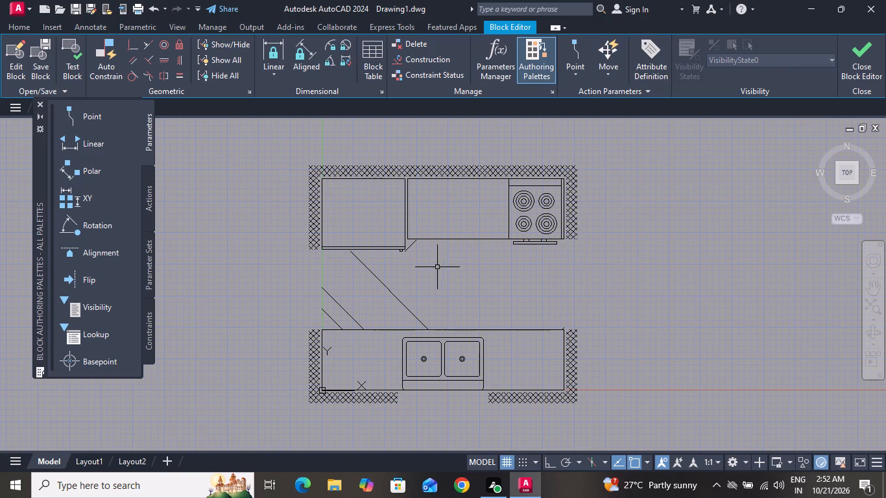
# Delete the remaining diagonal floor-tile lines between the two counters in the kitchen block.
pyautogui.moveTo(395, 283); pyautogui.dragTo(315, 316)
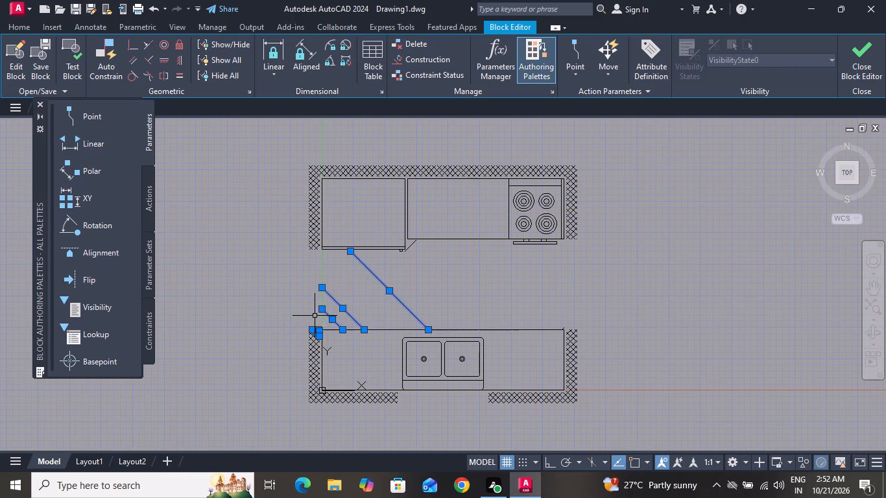
pyautogui.click(315, 316)
pyautogui.press('Delete')
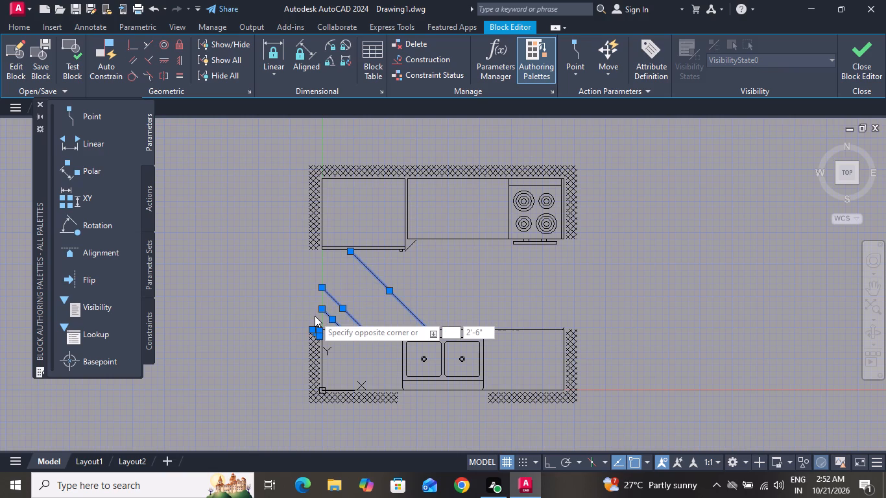
pyautogui.press('Delete')
pyautogui.press('Delete')
pyautogui.press('Escape')
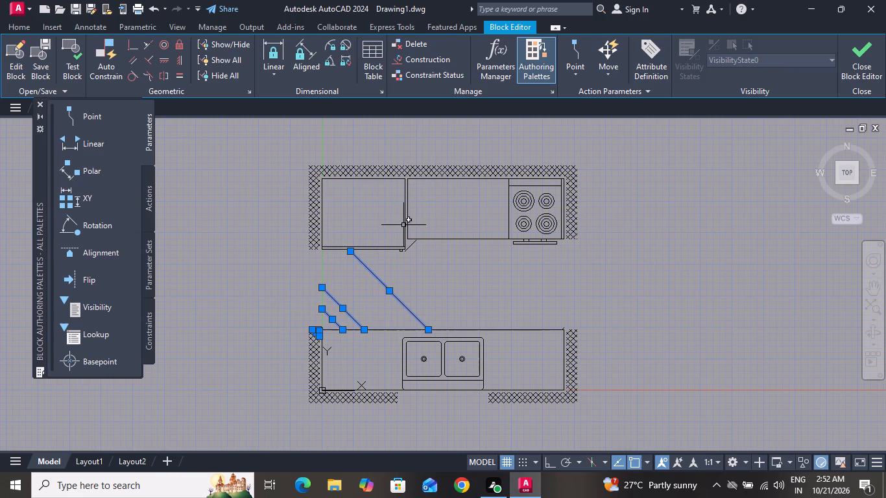
pyautogui.press('Delete')
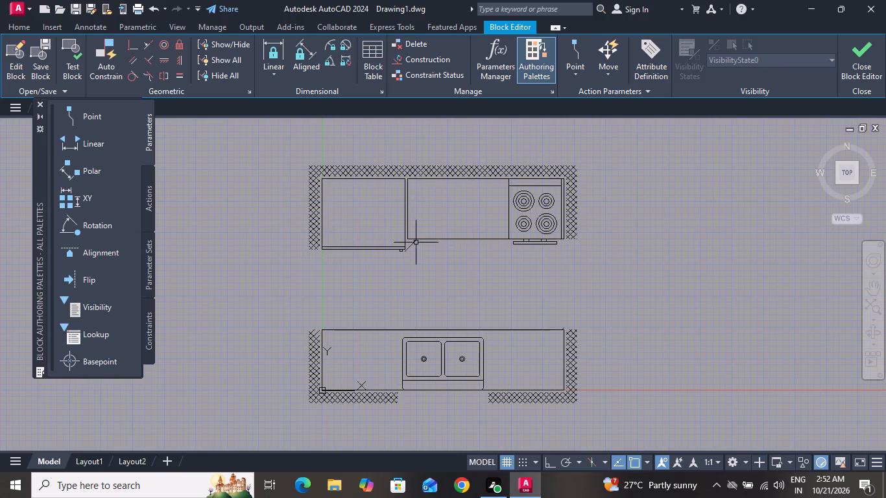
# Close the Block Editor, saving the changes to Kitchen Layout - 7 x 8 ft.
pyautogui.keyDown('ctrl'); pyautogui.scroll(-3, 416, 243); pyautogui.keyUp('ctrl')
pyautogui.keyDown('ctrl'); pyautogui.scroll(1, 418, 240); pyautogui.keyUp('ctrl')
pyautogui.keyDown('ctrl'); pyautogui.scroll(-2, 418, 240); pyautogui.keyUp('ctrl')
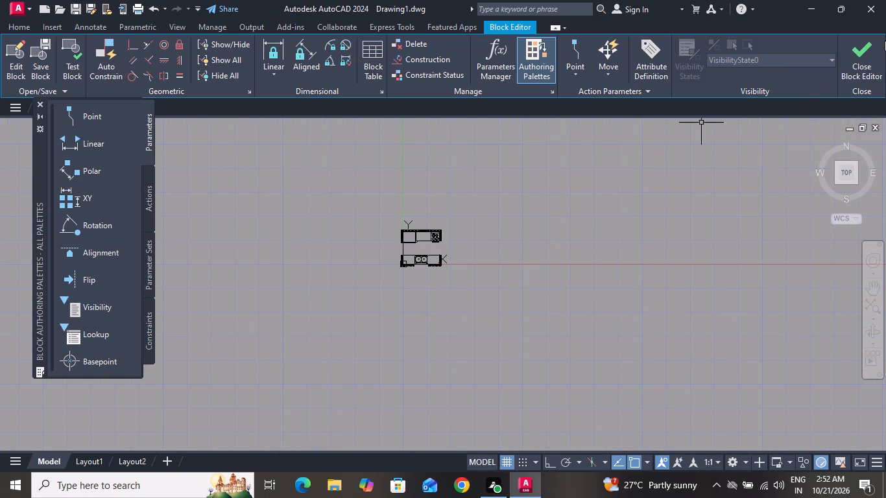
pyautogui.click(863, 49)
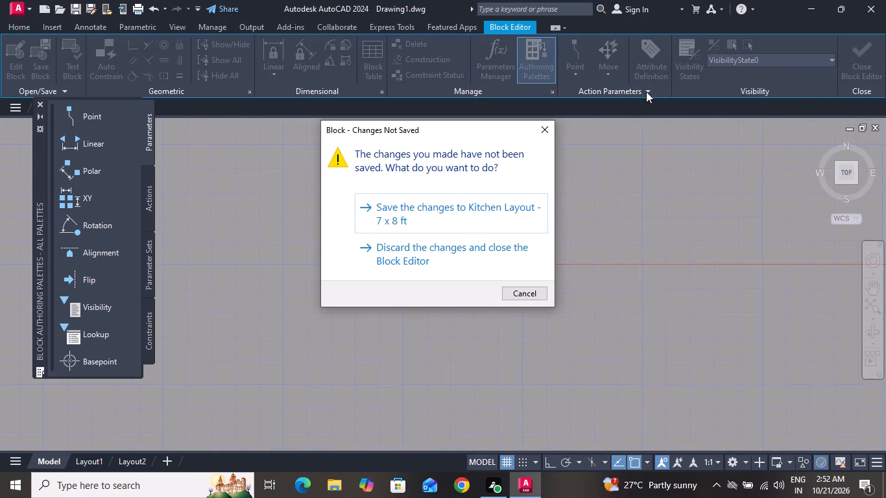
pyautogui.click(433, 202)
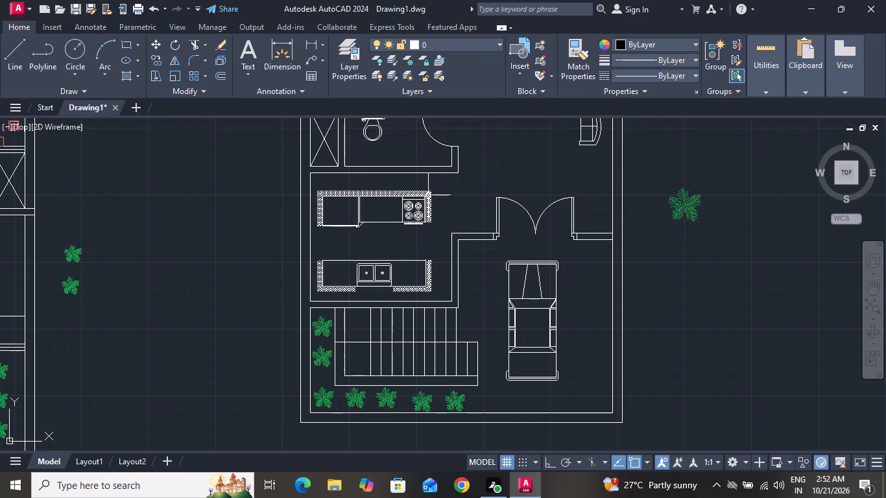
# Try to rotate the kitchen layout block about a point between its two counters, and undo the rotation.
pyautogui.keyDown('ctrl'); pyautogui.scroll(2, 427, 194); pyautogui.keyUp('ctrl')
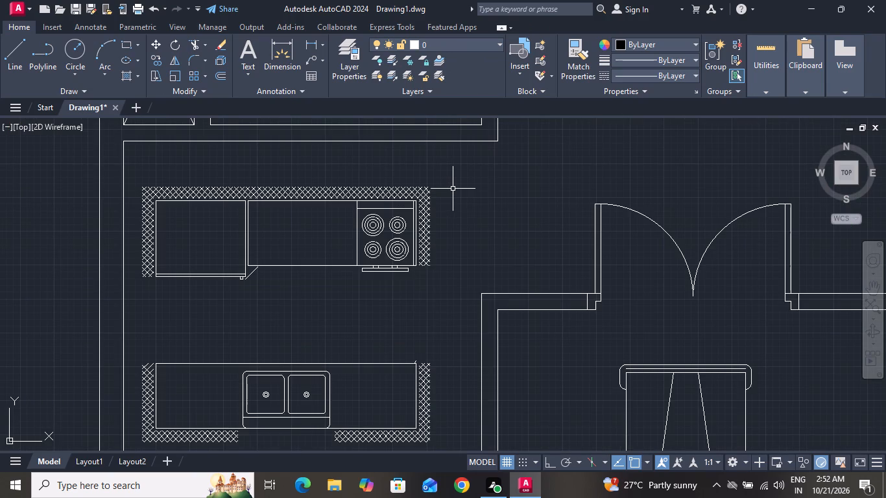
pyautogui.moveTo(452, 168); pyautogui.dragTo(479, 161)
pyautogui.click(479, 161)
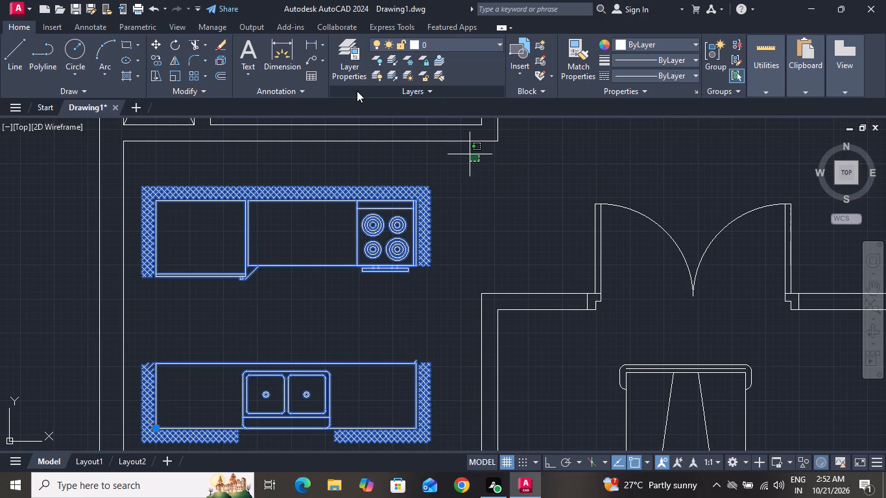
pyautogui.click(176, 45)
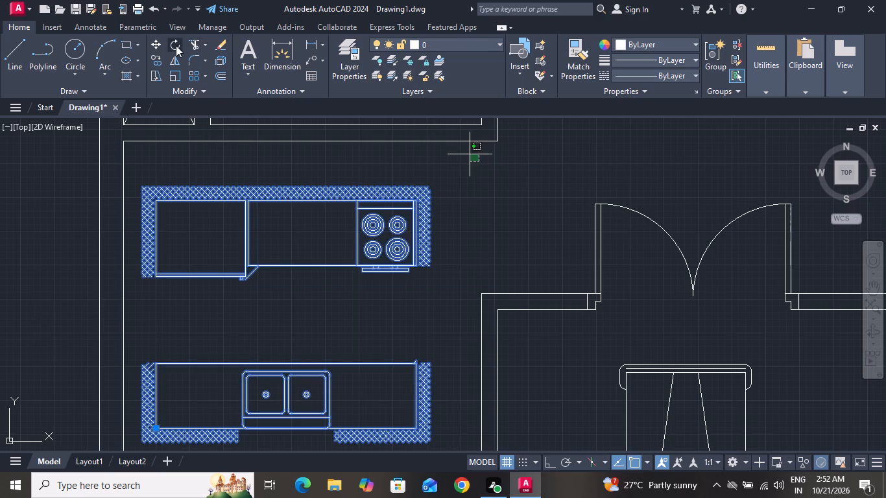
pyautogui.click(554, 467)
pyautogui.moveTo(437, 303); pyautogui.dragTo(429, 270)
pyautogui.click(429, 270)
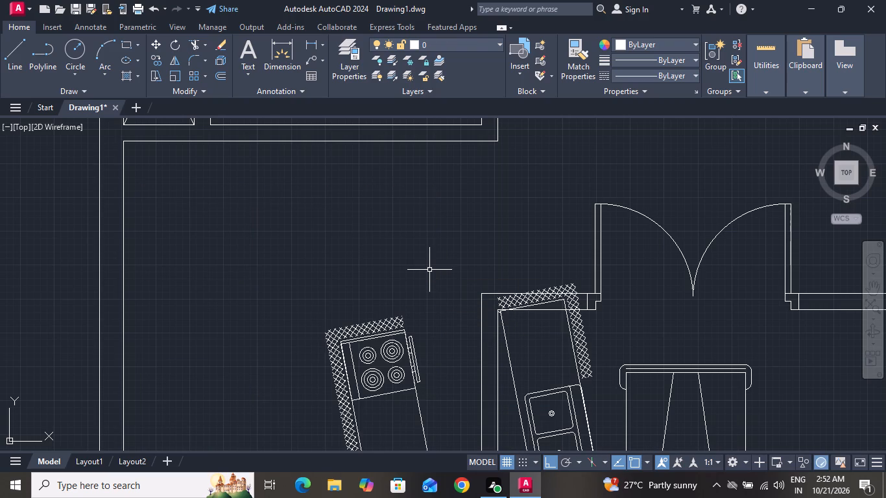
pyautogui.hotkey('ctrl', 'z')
# Rotate the kitchen layout block 180° about its outer corner beside the stove, with Ortho on.
pyautogui.click(429, 270)
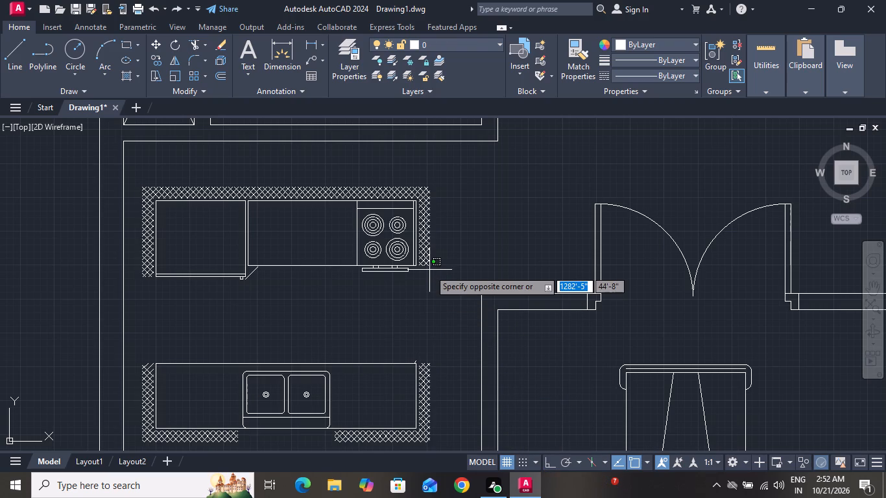
pyautogui.click(429, 270)
pyautogui.click(360, 246)
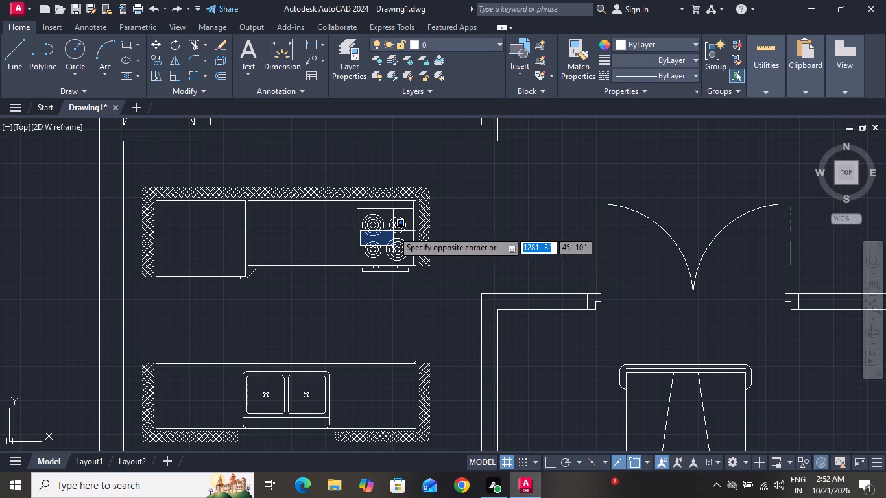
pyautogui.click(393, 231)
pyautogui.moveTo(403, 220); pyautogui.dragTo(387, 228)
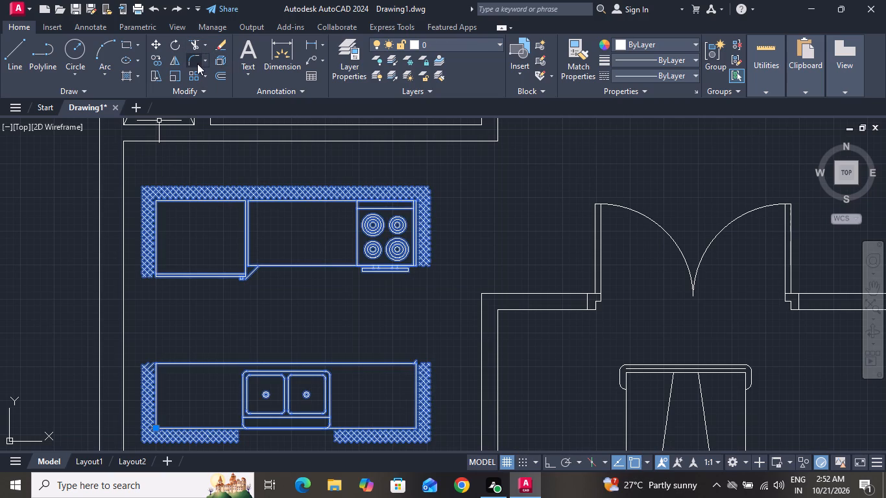
pyautogui.click(171, 43)
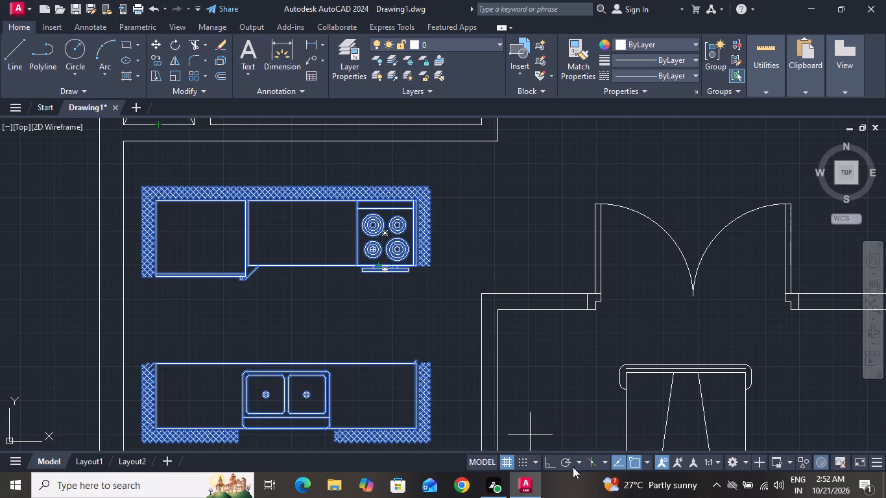
pyautogui.click(553, 462)
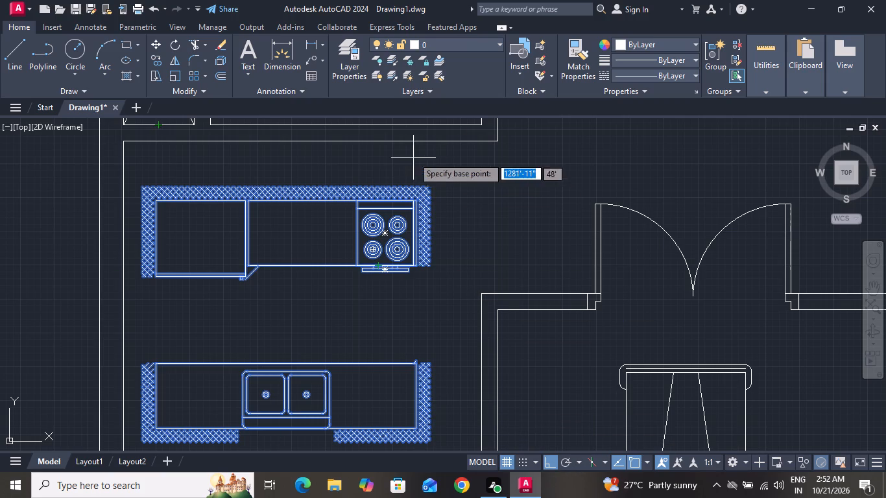
pyautogui.moveTo(434, 188); pyautogui.dragTo(399, 167)
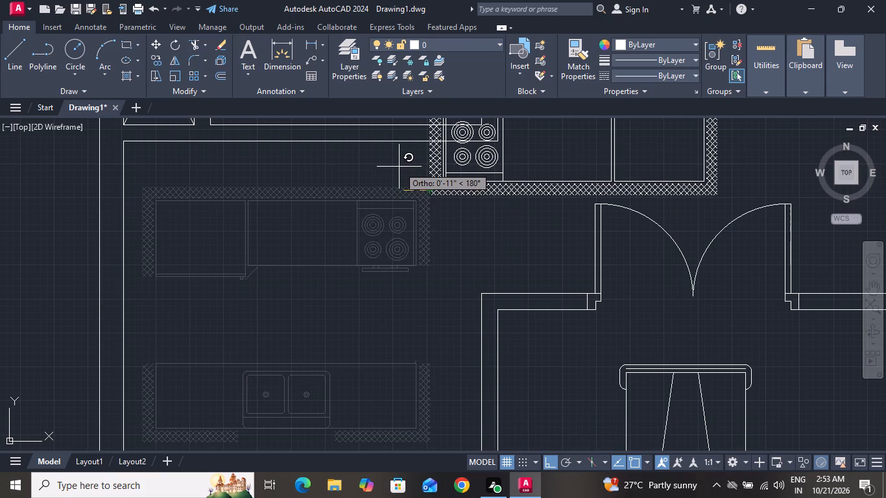
pyautogui.click(399, 167)
# Move the rotated kitchen block, with Ortho off, into the lower outer-wall corner of the room above the staircase.
pyautogui.keyDown('ctrl'); pyautogui.scroll(-4, 399, 167); pyautogui.keyUp('ctrl')
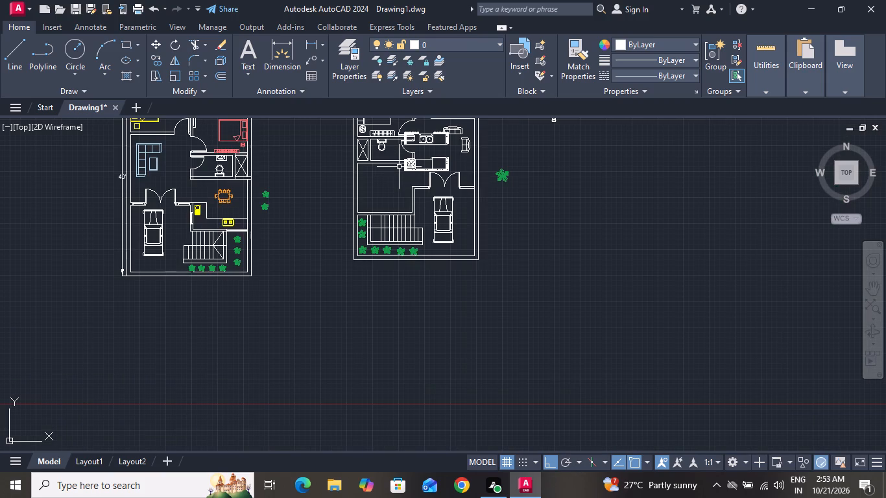
pyautogui.click(413, 165)
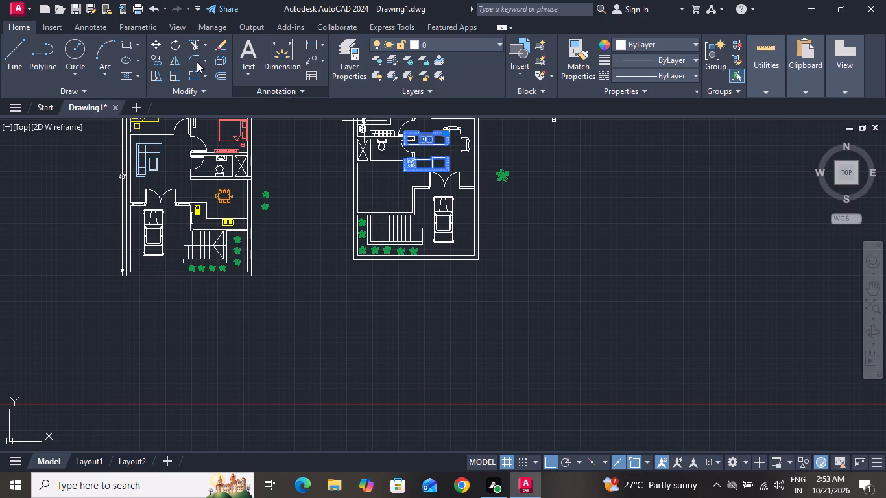
pyautogui.click(155, 44)
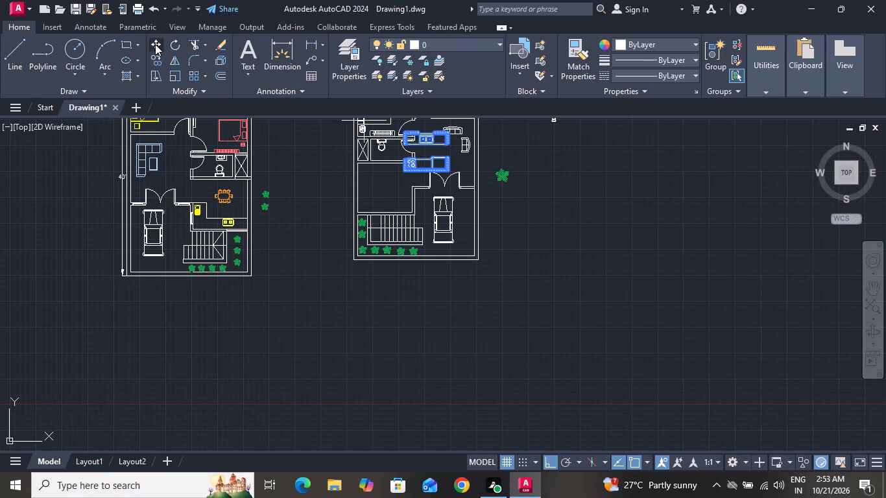
pyautogui.moveTo(406, 171); pyautogui.dragTo(377, 192)
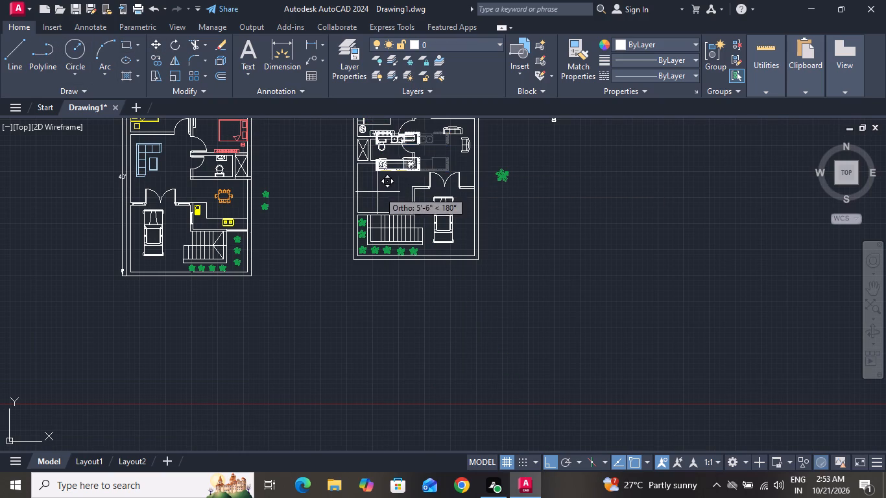
pyautogui.moveTo(377, 192); pyautogui.dragTo(366, 200)
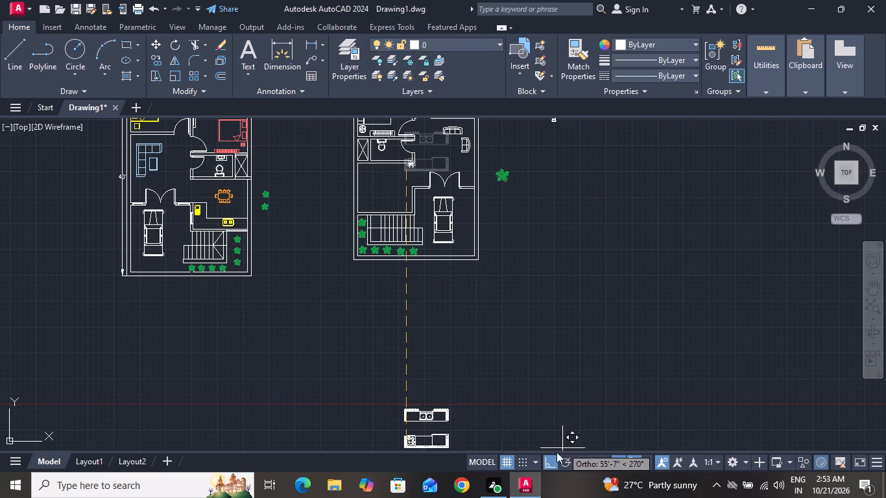
pyautogui.click(545, 455)
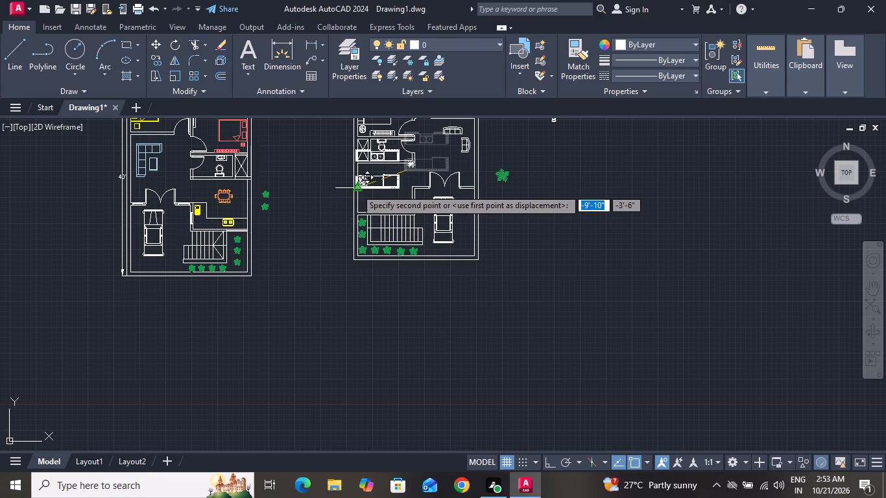
pyautogui.keyDown('ctrl'); pyautogui.scroll(3, 356, 189); pyautogui.keyUp('ctrl')
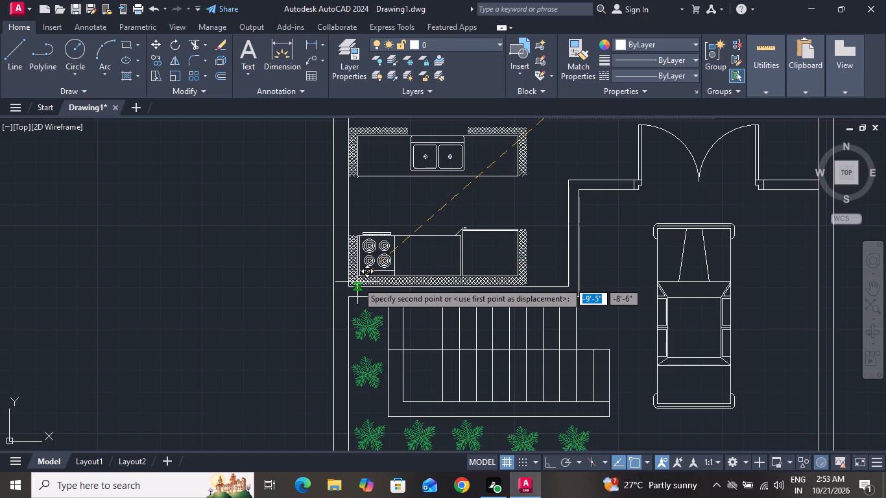
pyautogui.click(357, 282)
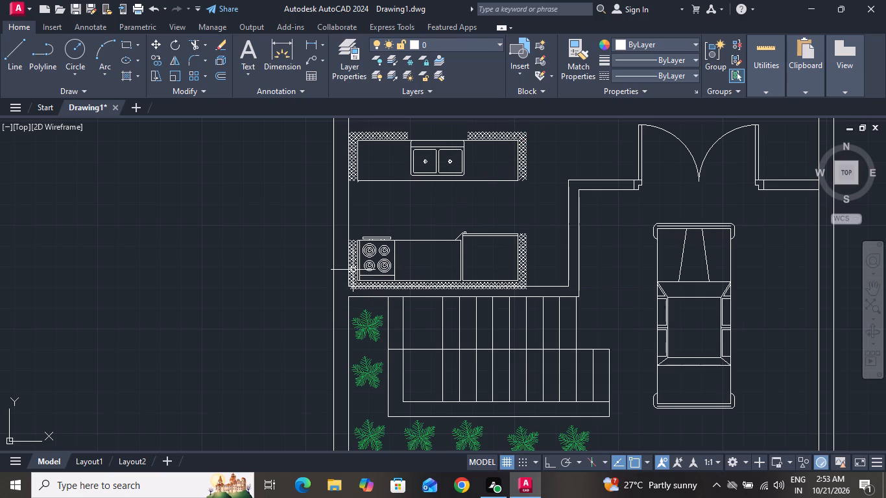
# Move the kitchen block up about 1 inch so its hatched edge sits flush with the inner wall line above the stairs.
pyautogui.click(357, 284)
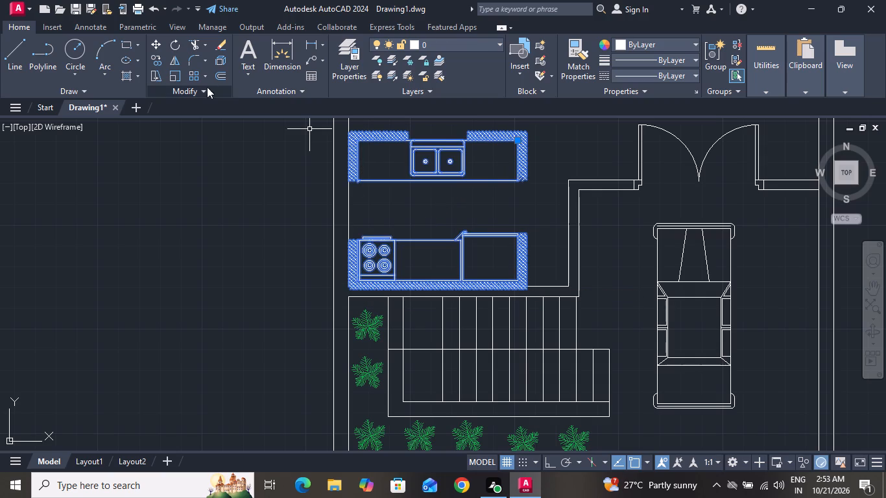
pyautogui.click(160, 41)
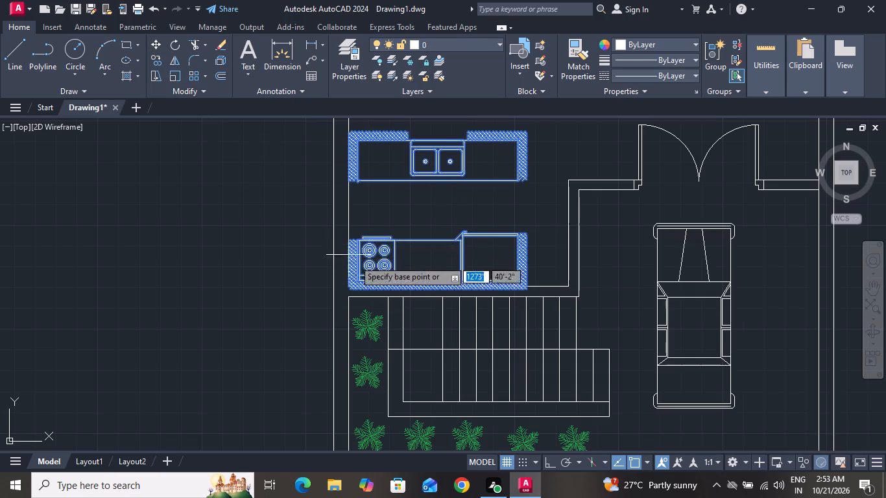
pyautogui.keyDown('ctrl'); pyautogui.scroll(3, 379, 285); pyautogui.keyUp('ctrl')
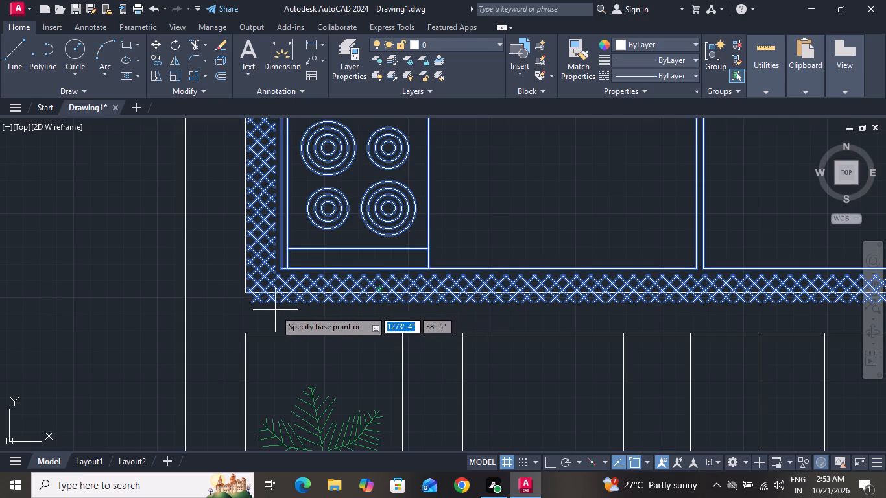
pyautogui.click(274, 309)
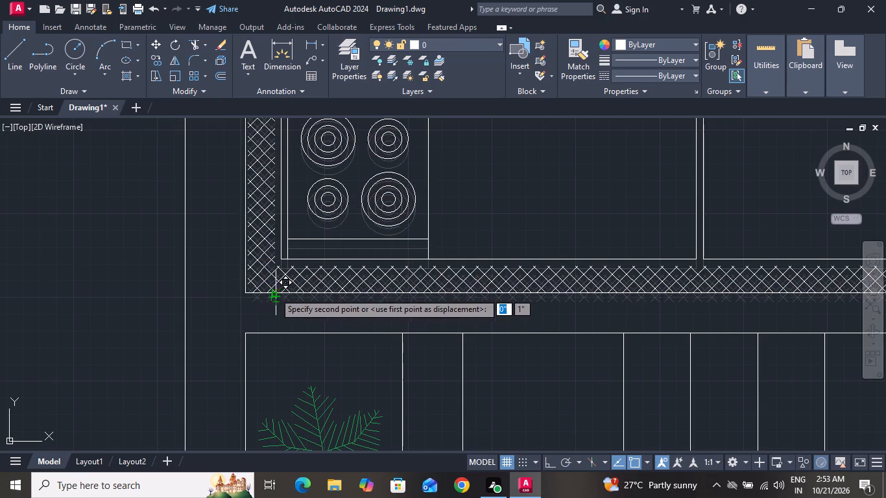
pyautogui.click(276, 291)
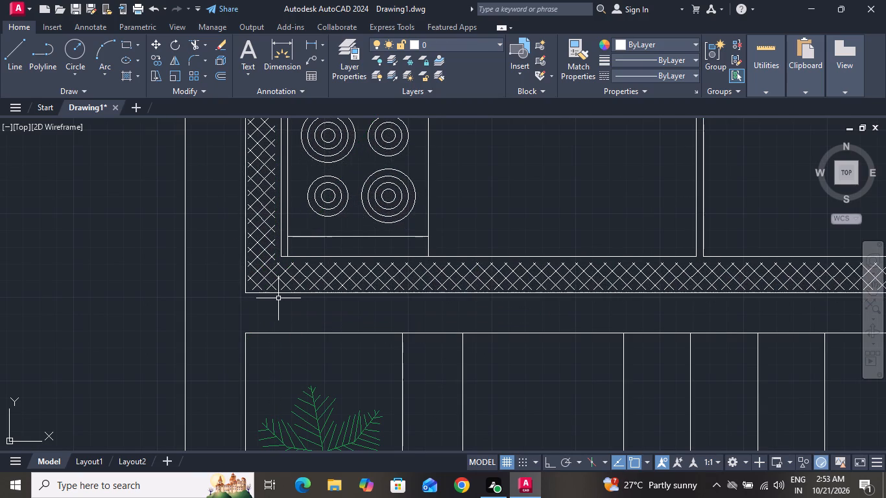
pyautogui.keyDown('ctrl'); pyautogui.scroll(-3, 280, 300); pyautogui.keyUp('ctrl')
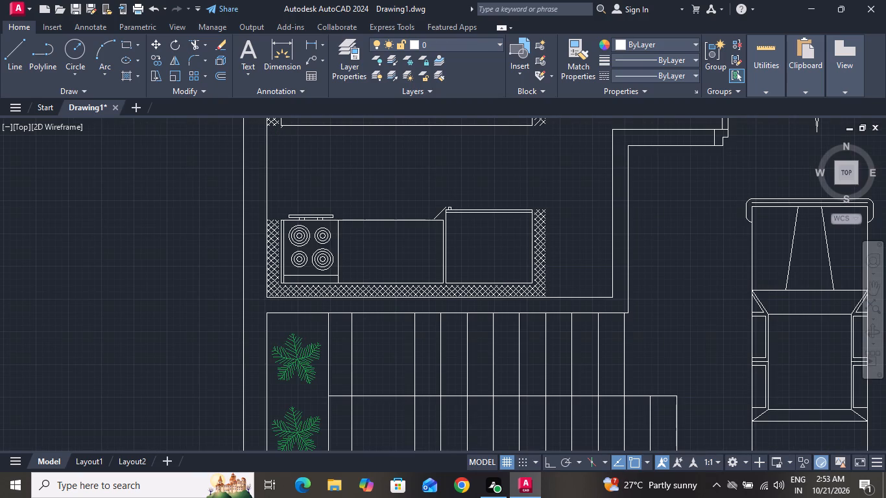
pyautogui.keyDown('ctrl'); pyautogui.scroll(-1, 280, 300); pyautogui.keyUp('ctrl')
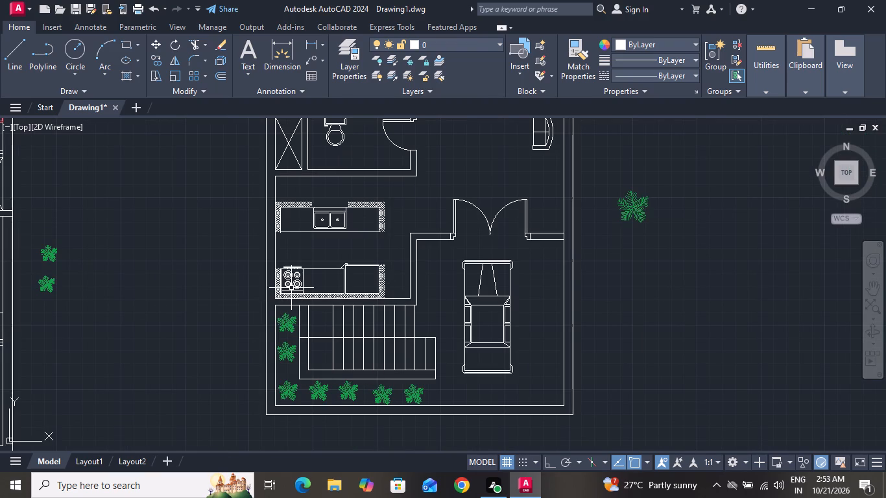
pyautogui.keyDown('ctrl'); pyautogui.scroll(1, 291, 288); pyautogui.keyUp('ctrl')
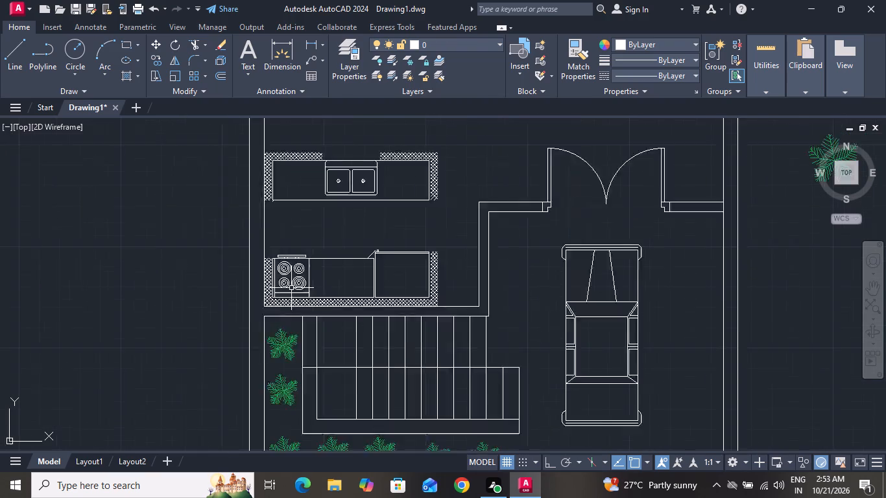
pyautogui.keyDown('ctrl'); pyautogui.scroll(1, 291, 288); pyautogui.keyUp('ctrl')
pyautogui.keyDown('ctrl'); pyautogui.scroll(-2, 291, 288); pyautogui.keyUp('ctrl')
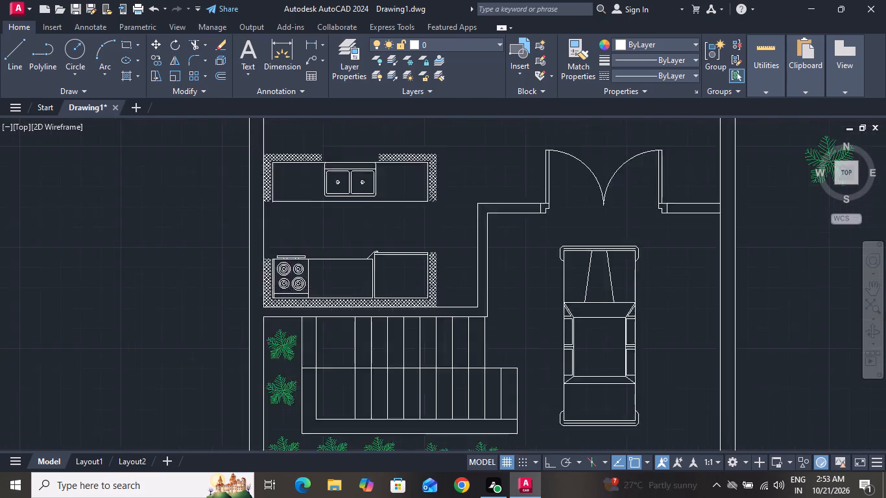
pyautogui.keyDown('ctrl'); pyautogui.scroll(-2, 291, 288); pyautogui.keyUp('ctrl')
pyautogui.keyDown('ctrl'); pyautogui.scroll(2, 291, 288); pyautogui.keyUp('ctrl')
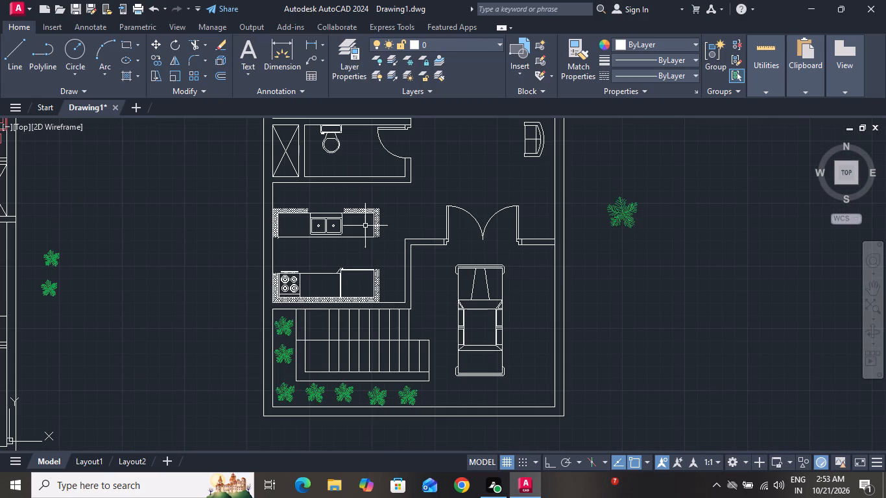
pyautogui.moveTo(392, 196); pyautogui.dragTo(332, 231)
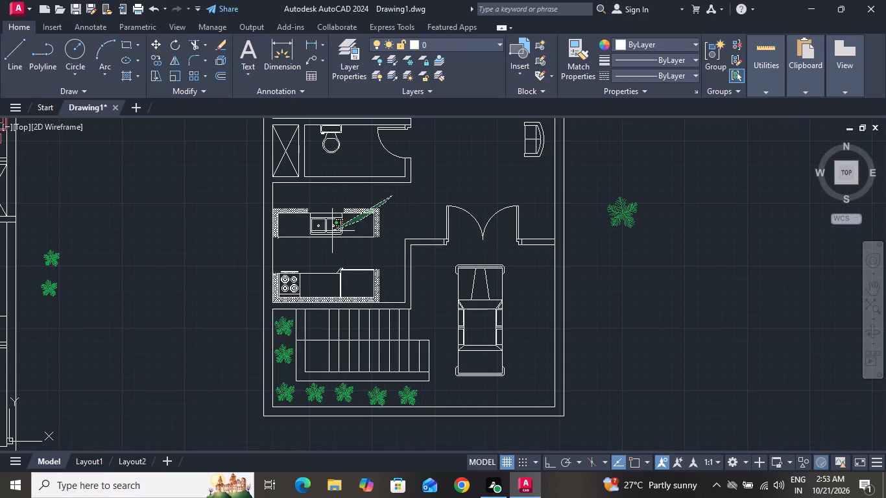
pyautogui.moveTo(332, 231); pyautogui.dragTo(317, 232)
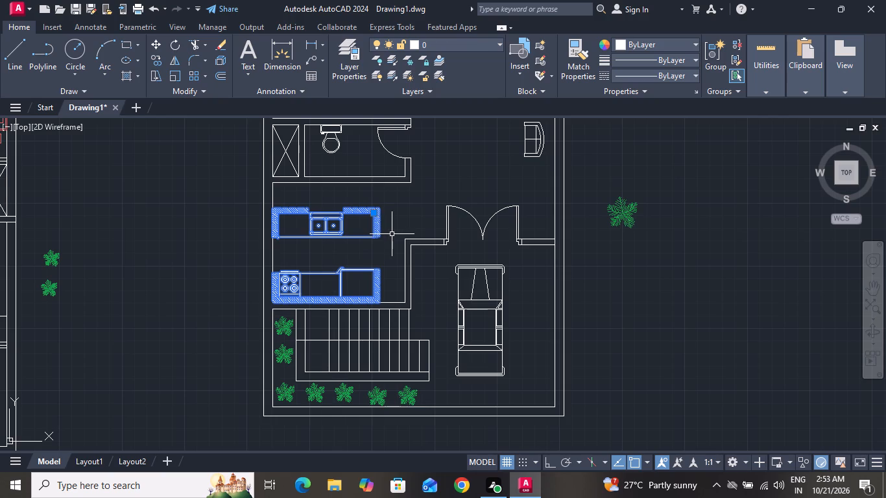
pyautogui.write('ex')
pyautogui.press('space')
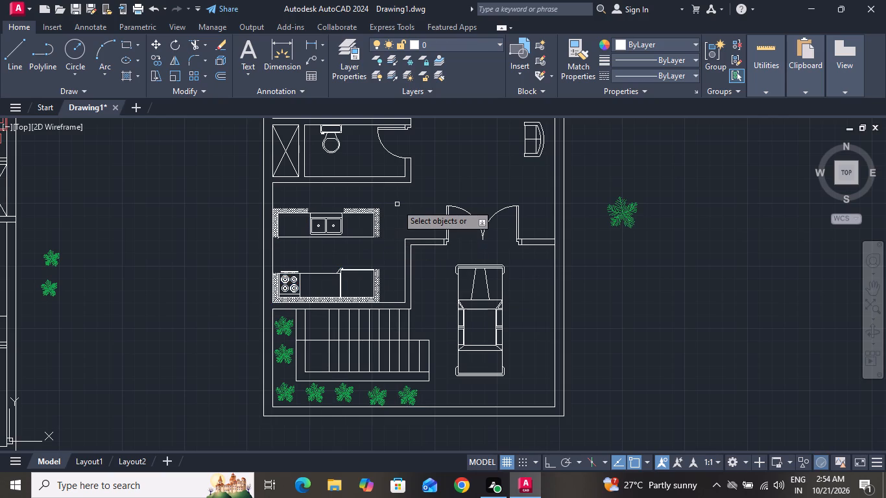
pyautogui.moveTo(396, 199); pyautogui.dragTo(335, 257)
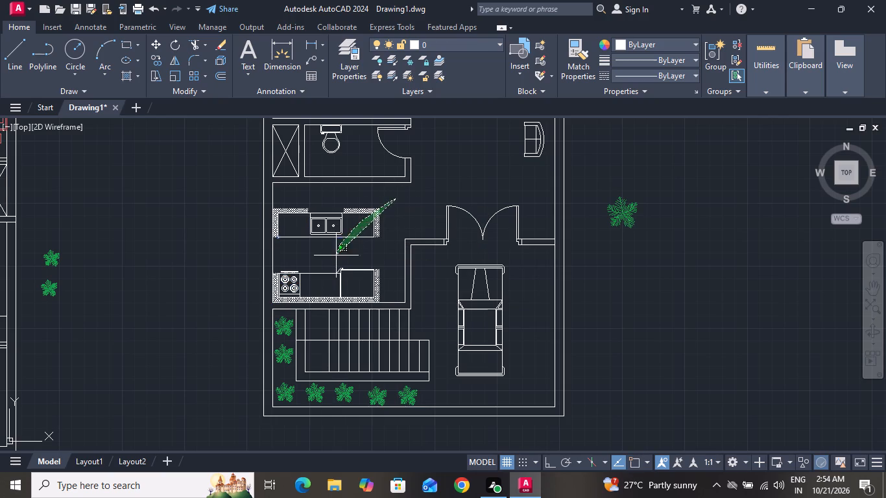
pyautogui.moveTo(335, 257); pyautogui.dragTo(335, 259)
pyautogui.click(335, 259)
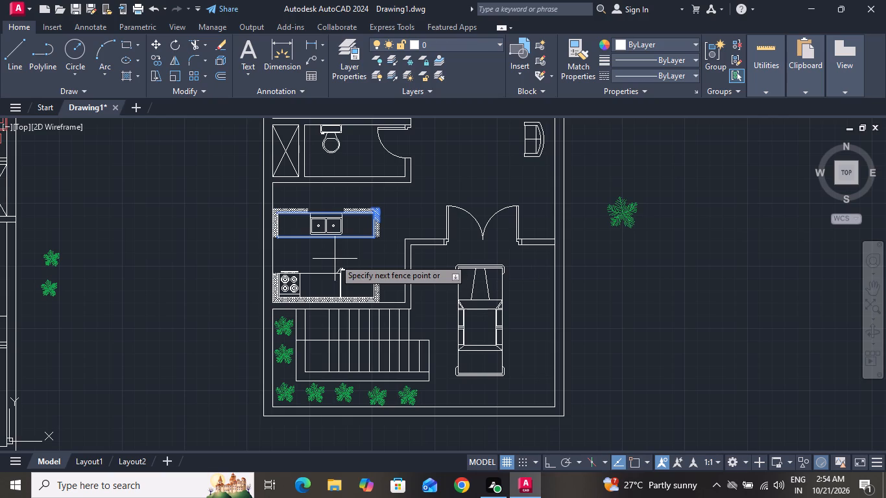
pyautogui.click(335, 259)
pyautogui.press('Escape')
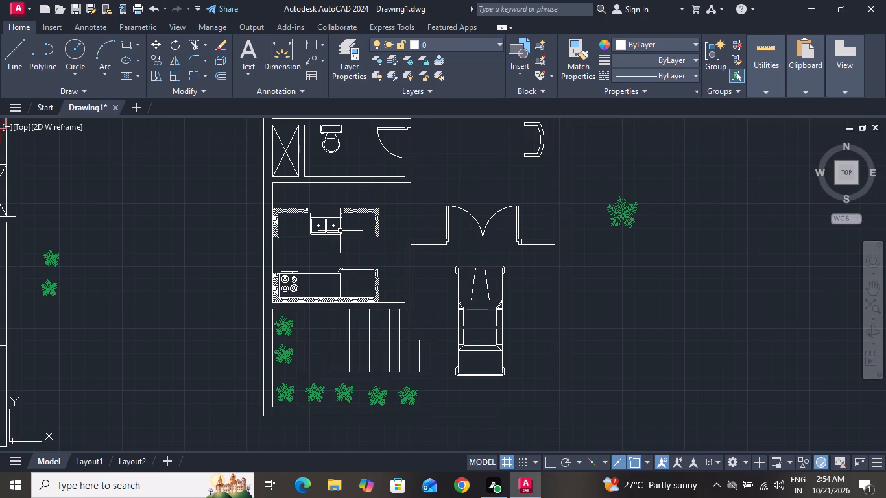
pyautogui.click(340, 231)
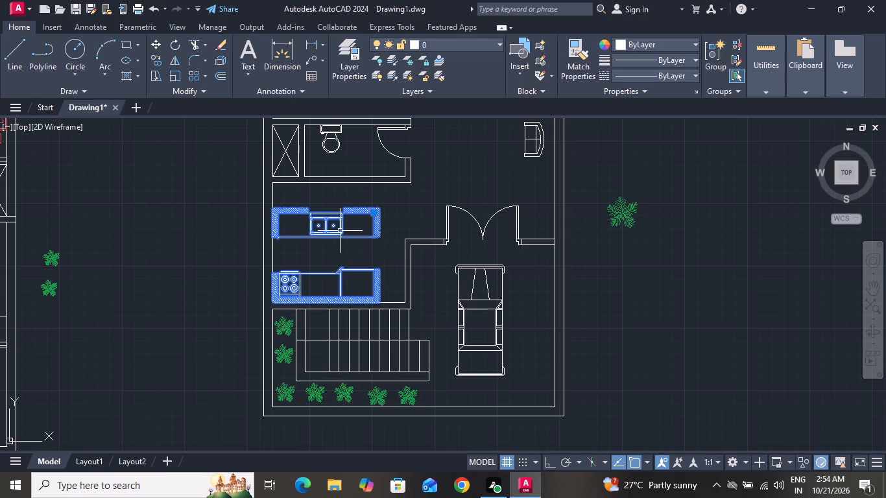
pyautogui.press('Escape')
# Explode the kitchen layout block above the staircase into separate objects.
pyautogui.write('ex')
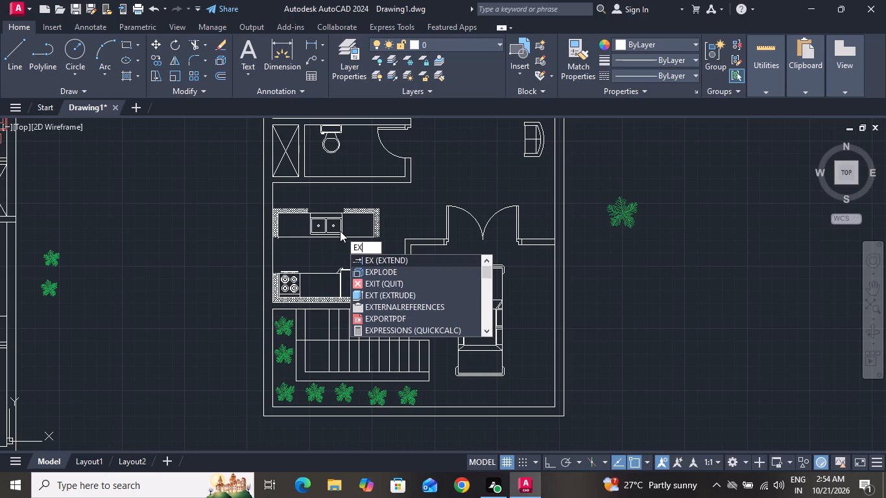
pyautogui.click(373, 274)
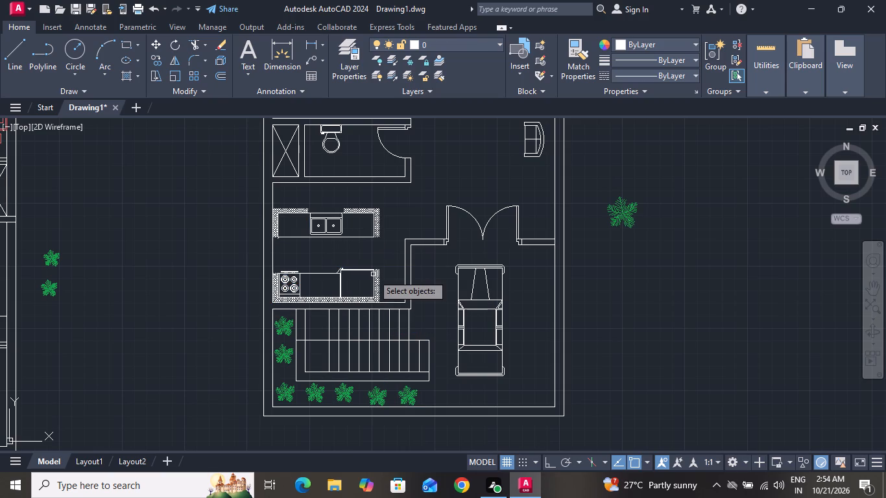
pyautogui.click(387, 196)
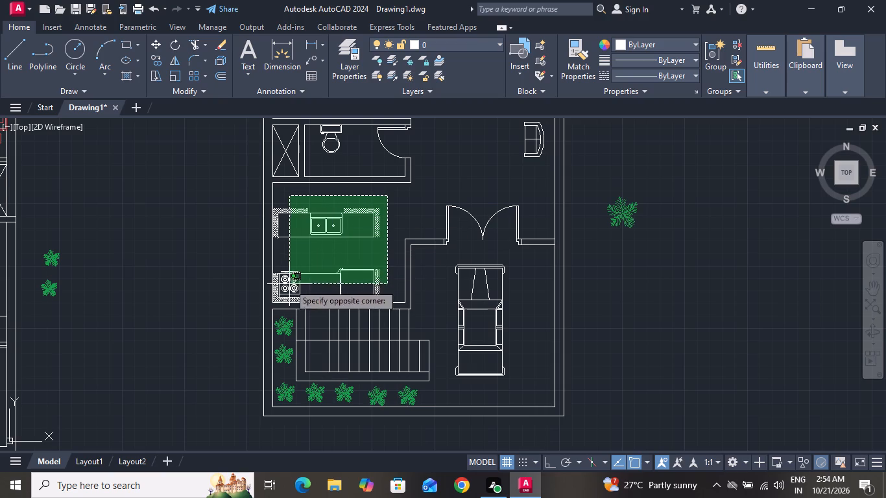
pyautogui.click(275, 300)
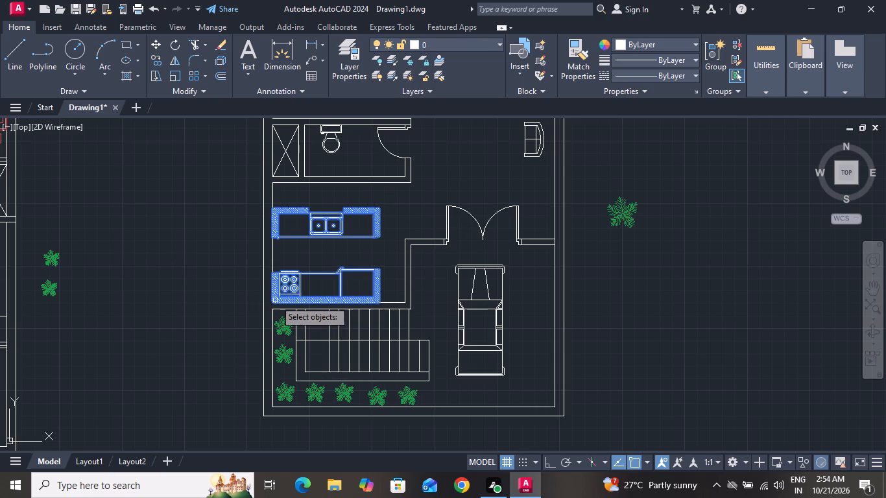
pyautogui.press('Return')
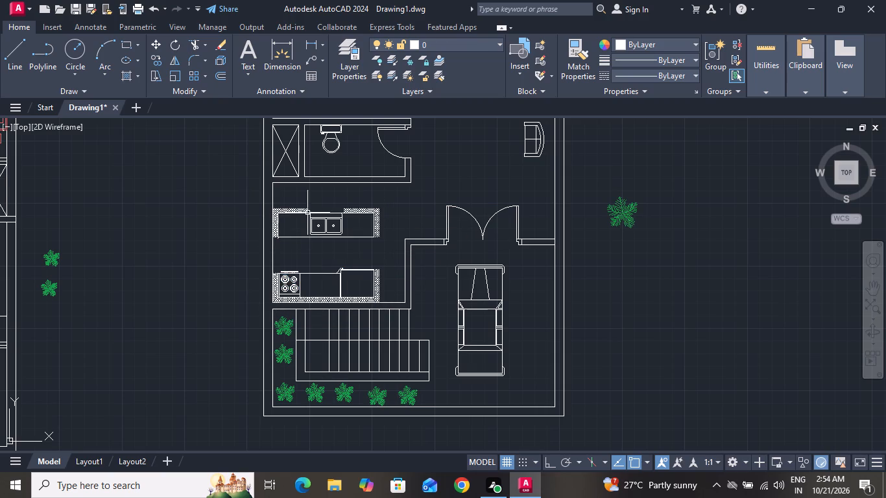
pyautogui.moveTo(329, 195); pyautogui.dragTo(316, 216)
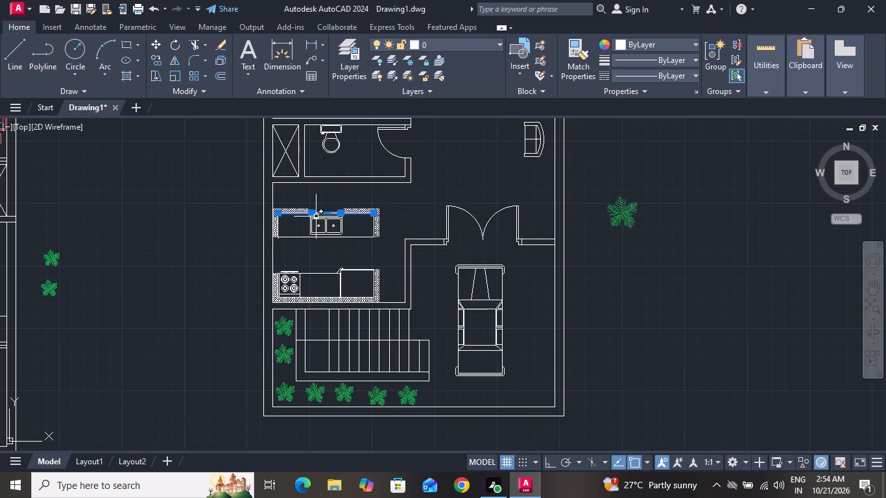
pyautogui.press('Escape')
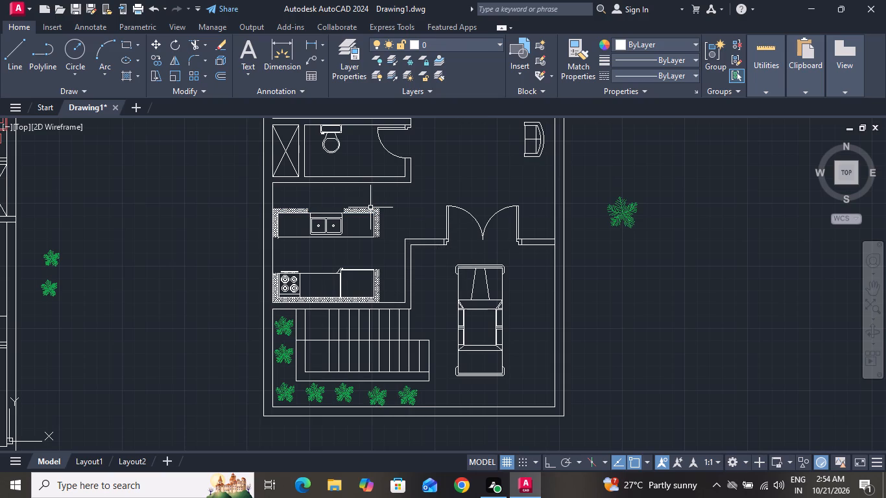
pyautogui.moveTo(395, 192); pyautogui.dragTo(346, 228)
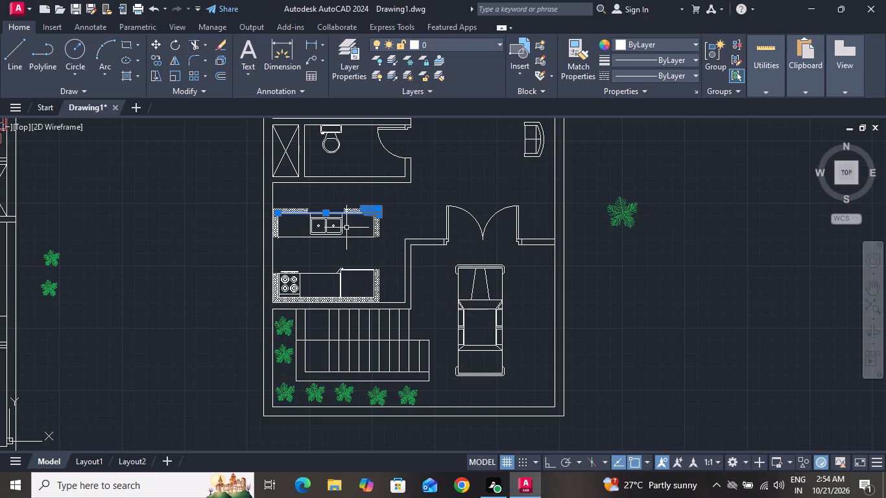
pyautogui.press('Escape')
# Move the sink counter with its hatched border straight up so its back edge meets the wall line below the toilet room.
pyautogui.click(398, 198)
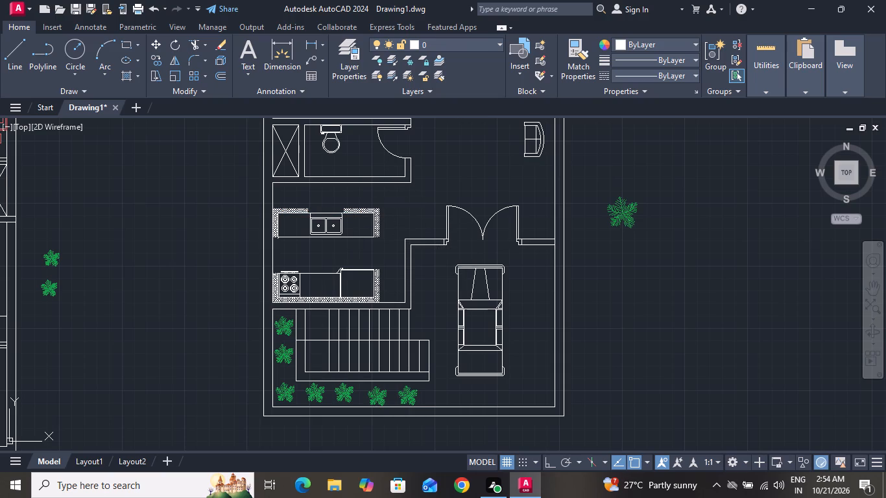
pyautogui.click(275, 248)
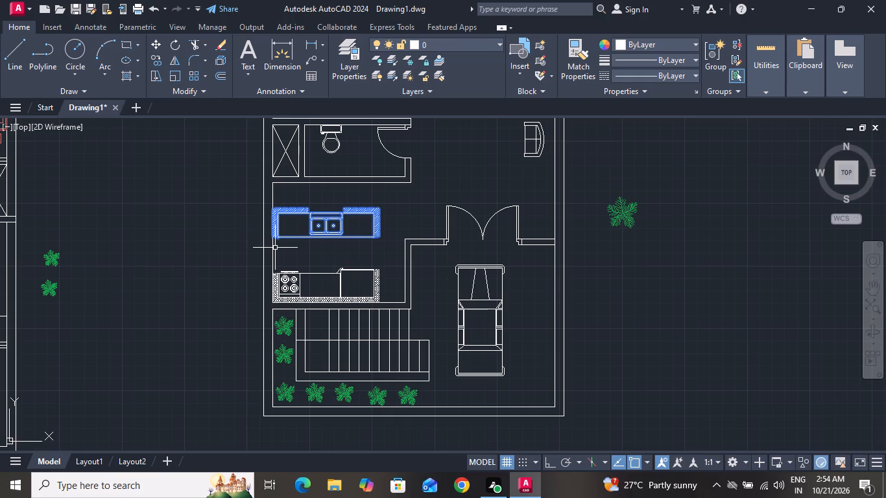
pyautogui.click(148, 45)
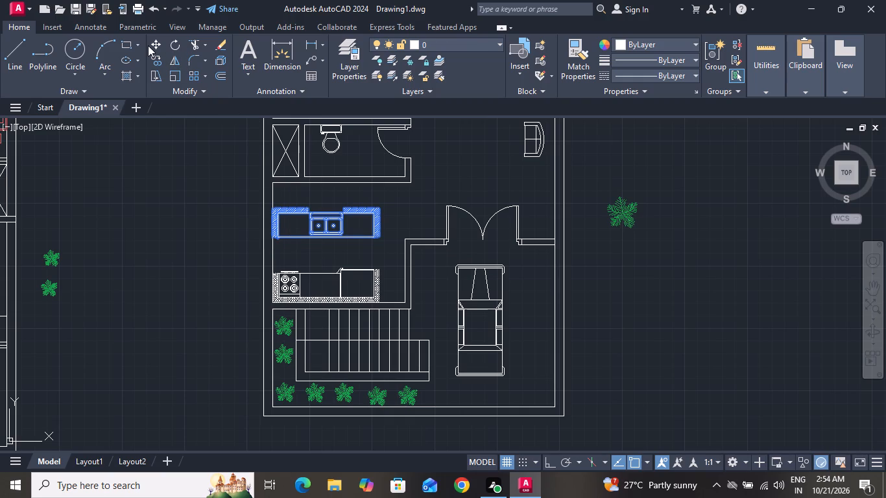
pyautogui.click(154, 41)
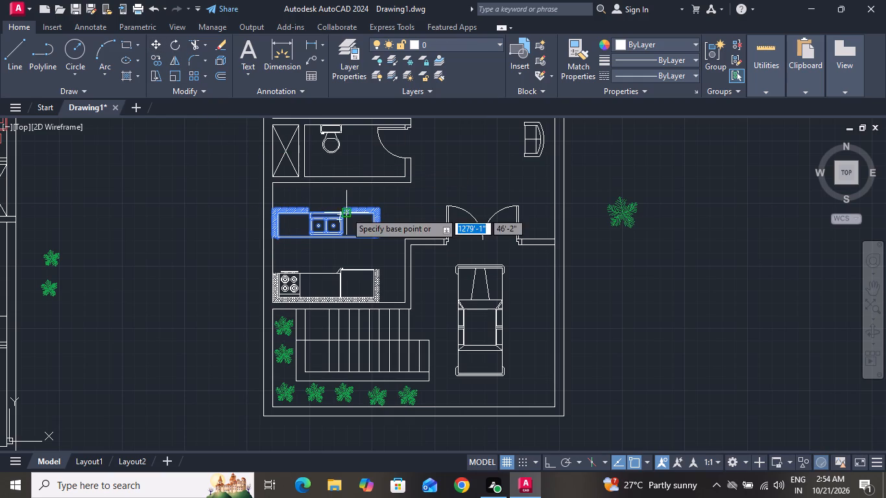
pyautogui.moveTo(329, 209); pyautogui.dragTo(328, 197)
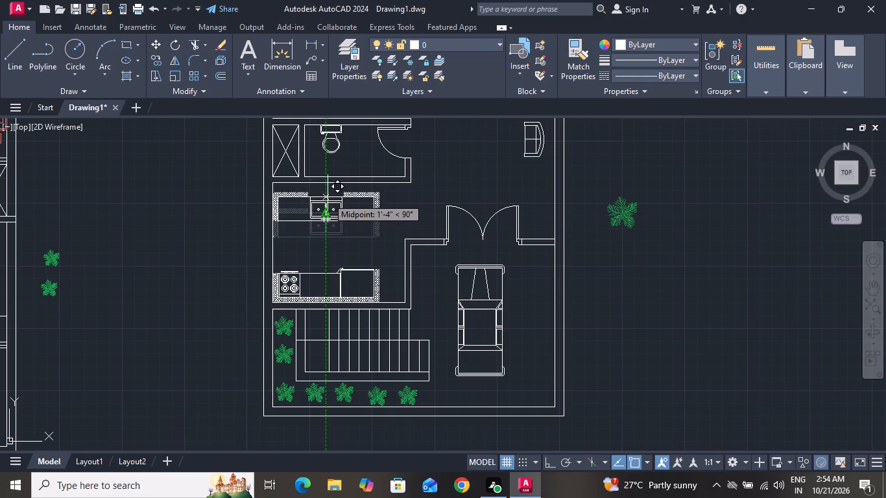
pyautogui.moveTo(328, 197); pyautogui.dragTo(328, 188)
pyautogui.click(328, 188)
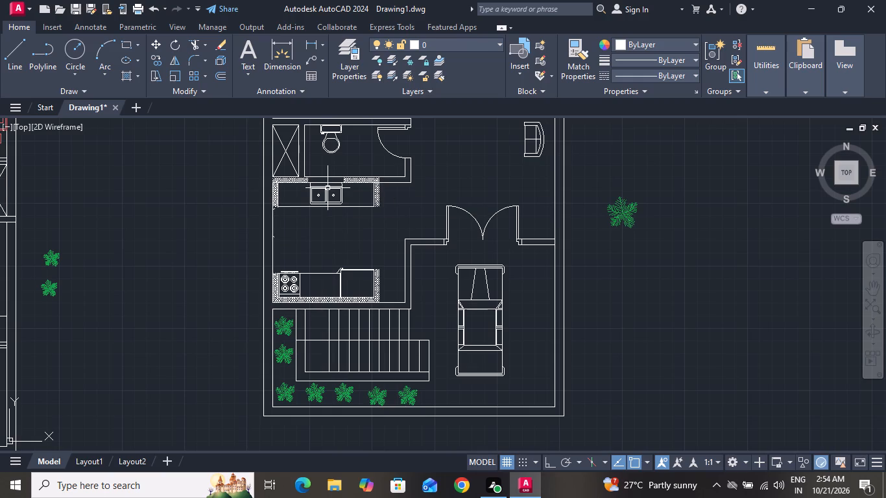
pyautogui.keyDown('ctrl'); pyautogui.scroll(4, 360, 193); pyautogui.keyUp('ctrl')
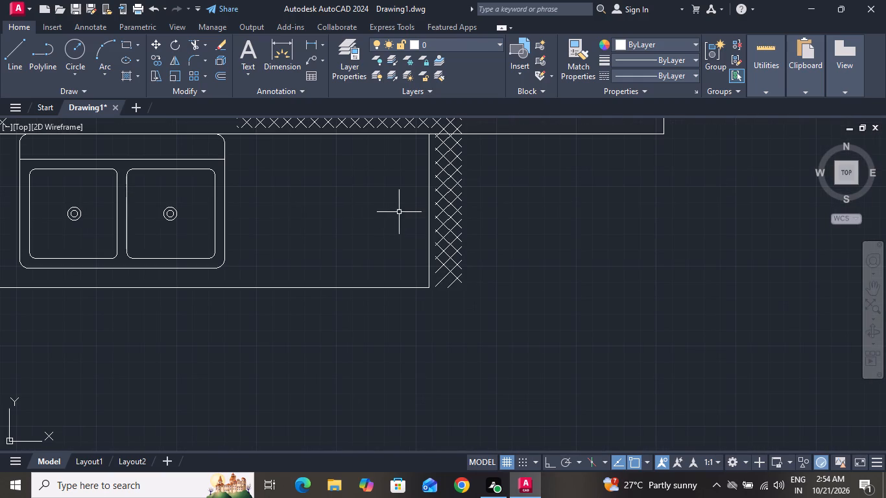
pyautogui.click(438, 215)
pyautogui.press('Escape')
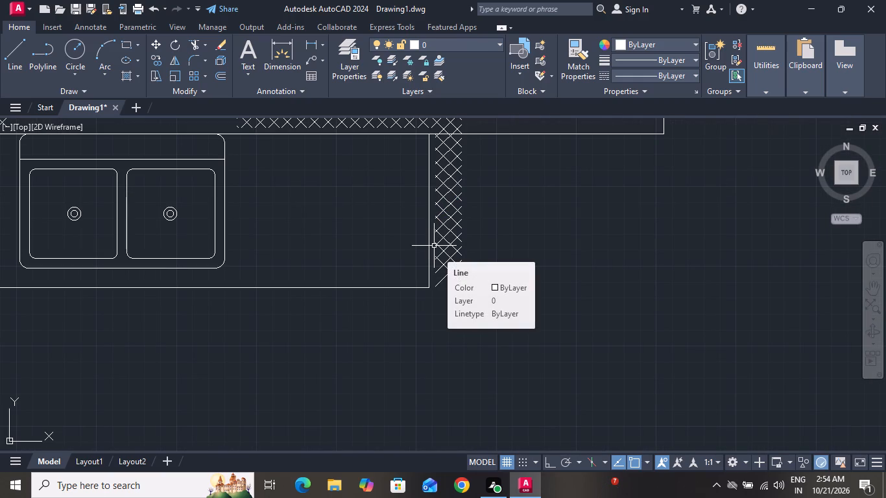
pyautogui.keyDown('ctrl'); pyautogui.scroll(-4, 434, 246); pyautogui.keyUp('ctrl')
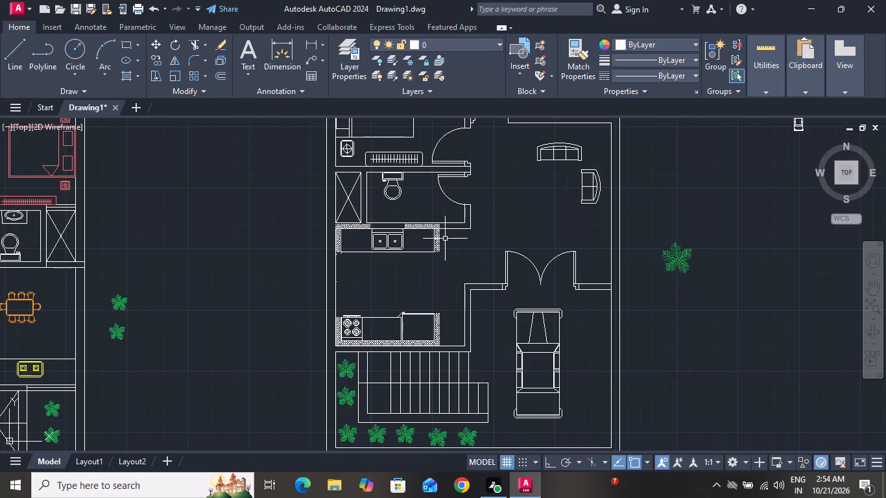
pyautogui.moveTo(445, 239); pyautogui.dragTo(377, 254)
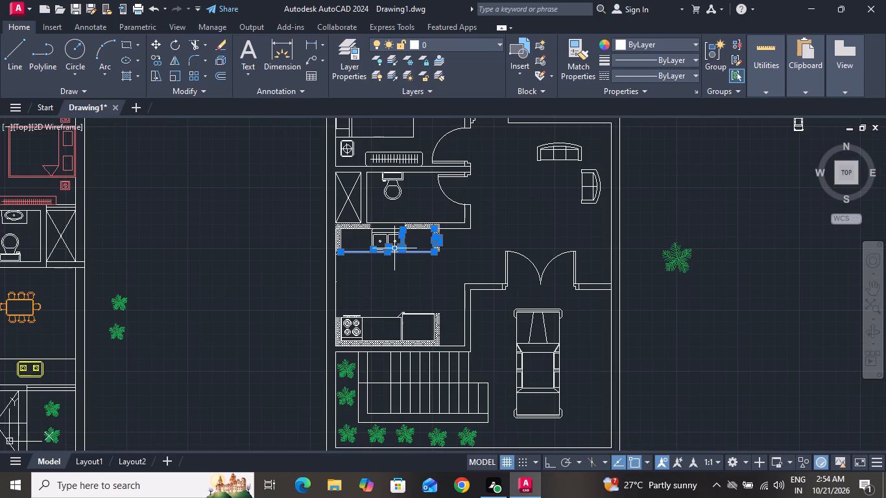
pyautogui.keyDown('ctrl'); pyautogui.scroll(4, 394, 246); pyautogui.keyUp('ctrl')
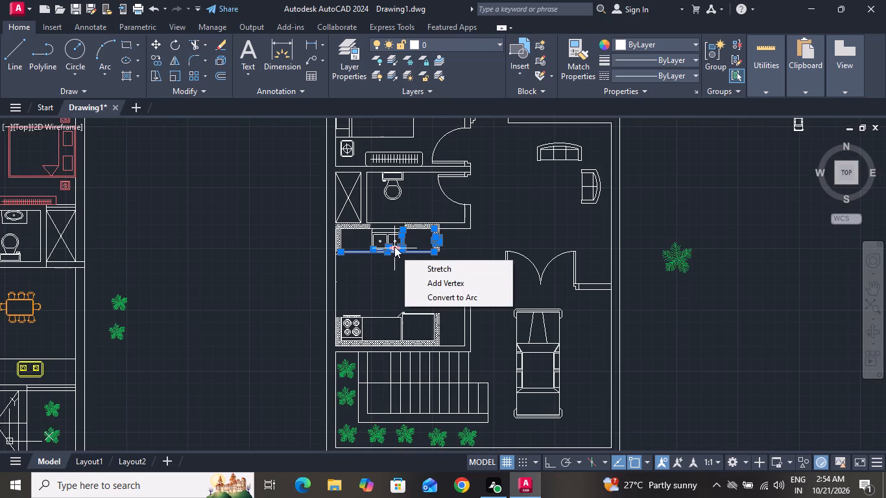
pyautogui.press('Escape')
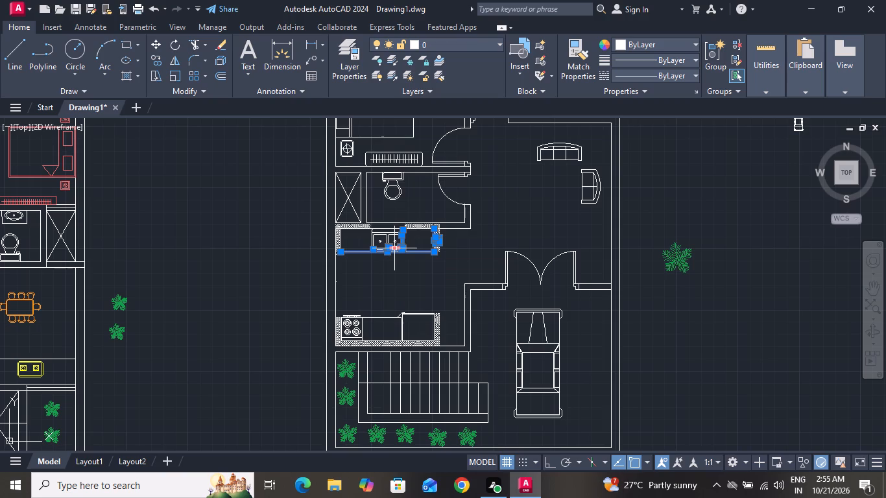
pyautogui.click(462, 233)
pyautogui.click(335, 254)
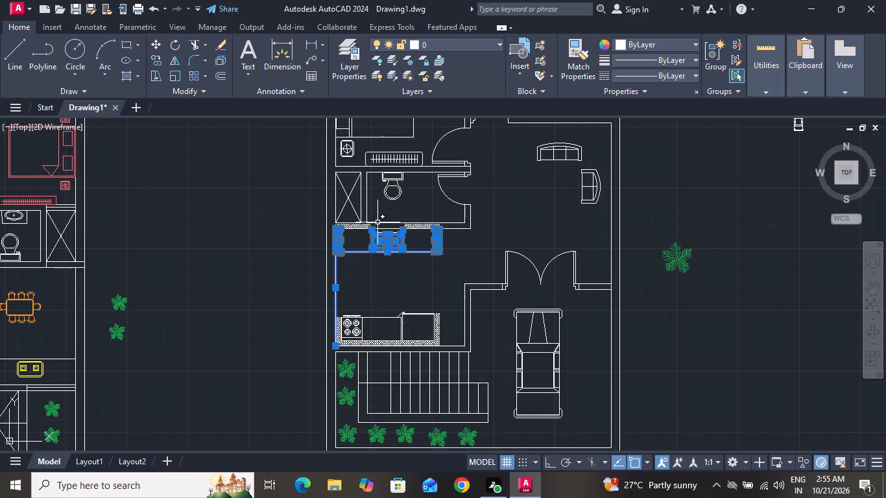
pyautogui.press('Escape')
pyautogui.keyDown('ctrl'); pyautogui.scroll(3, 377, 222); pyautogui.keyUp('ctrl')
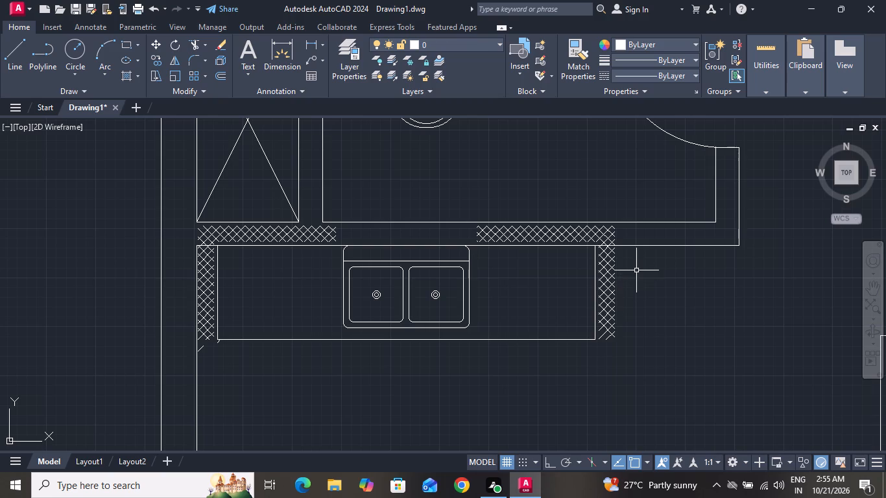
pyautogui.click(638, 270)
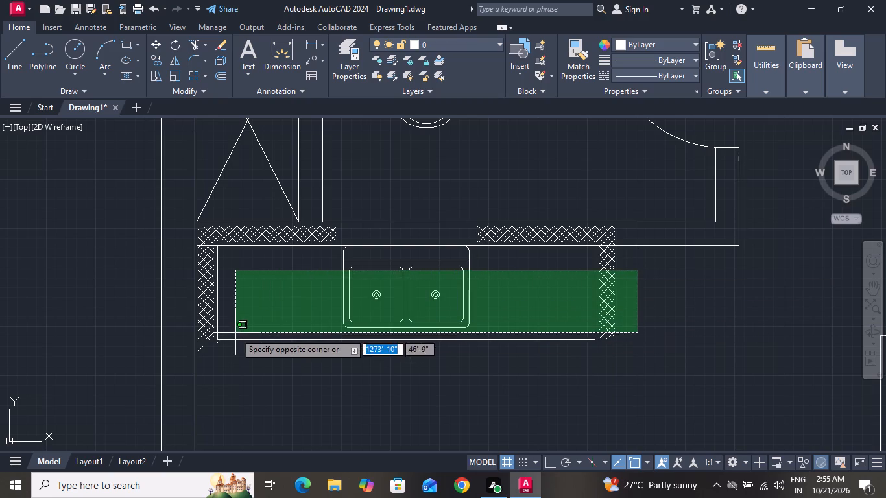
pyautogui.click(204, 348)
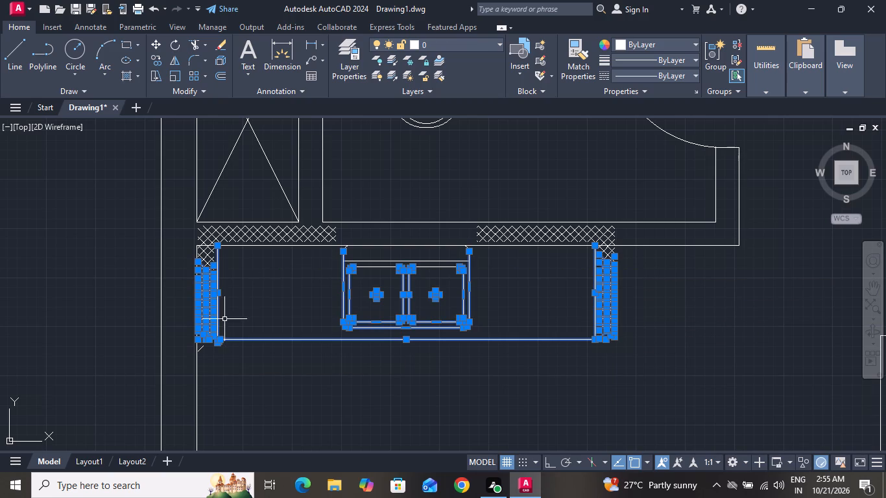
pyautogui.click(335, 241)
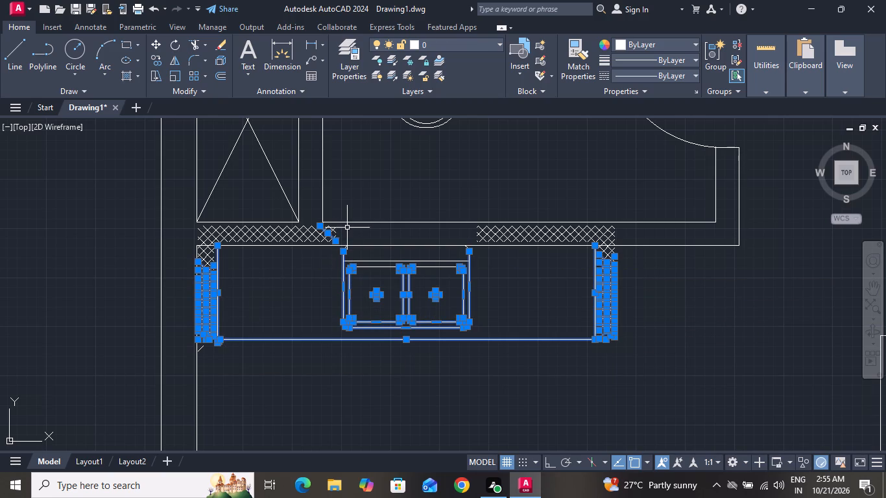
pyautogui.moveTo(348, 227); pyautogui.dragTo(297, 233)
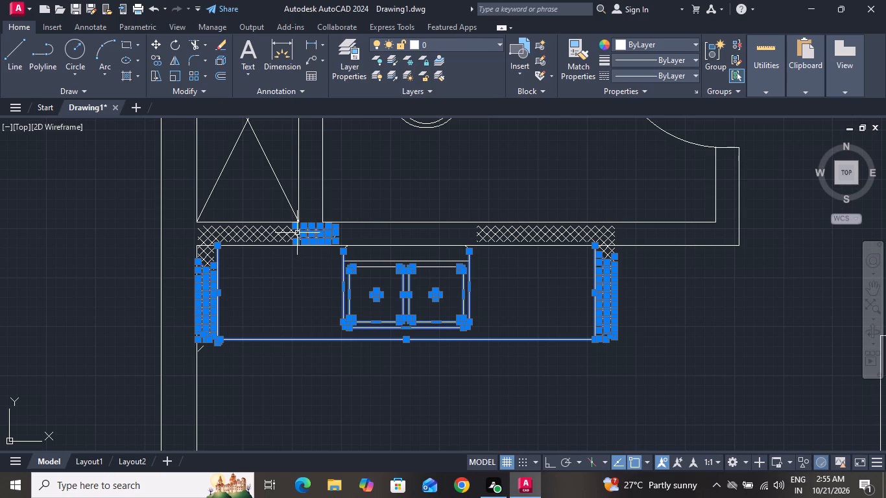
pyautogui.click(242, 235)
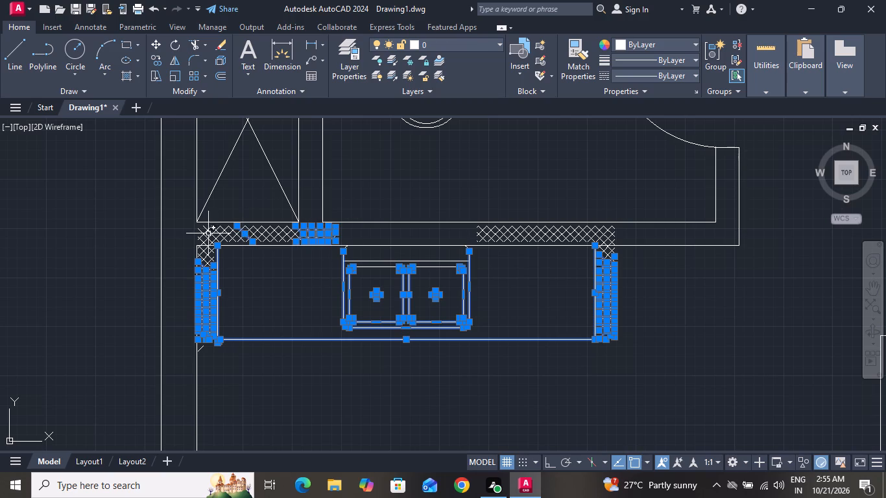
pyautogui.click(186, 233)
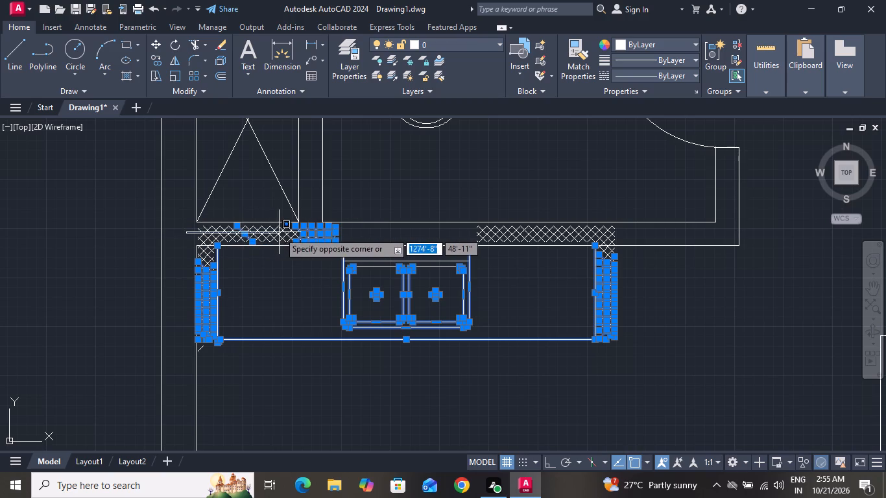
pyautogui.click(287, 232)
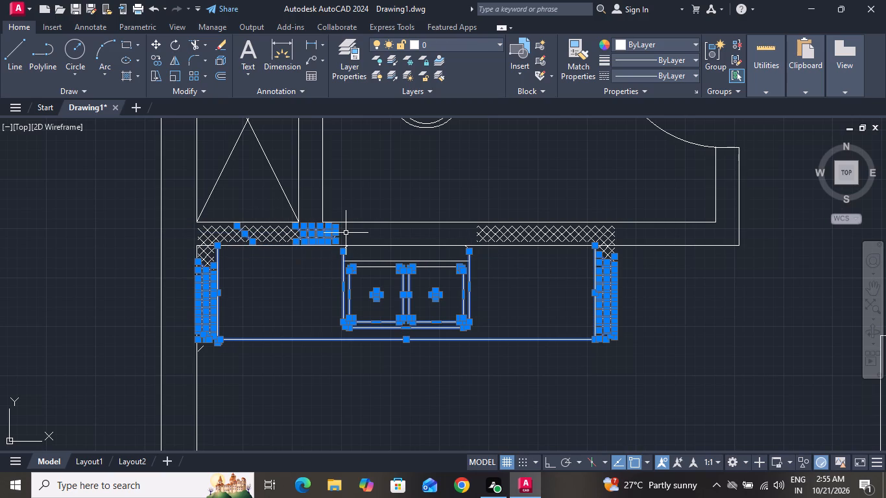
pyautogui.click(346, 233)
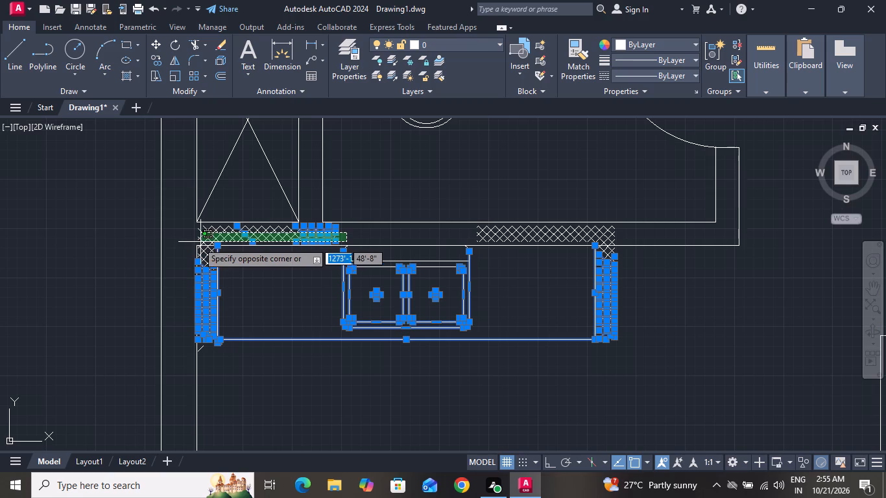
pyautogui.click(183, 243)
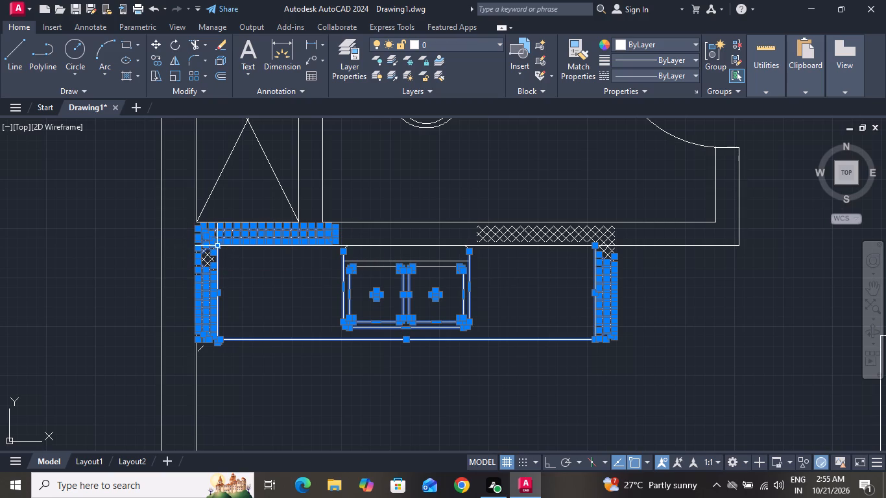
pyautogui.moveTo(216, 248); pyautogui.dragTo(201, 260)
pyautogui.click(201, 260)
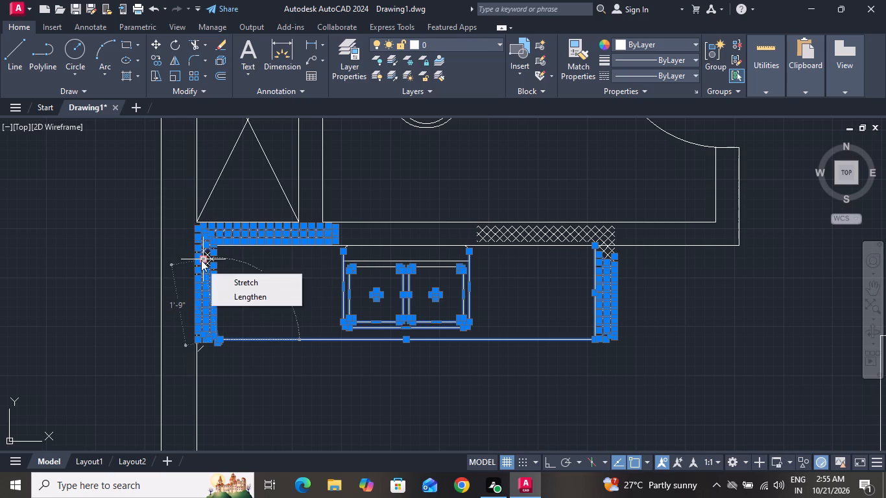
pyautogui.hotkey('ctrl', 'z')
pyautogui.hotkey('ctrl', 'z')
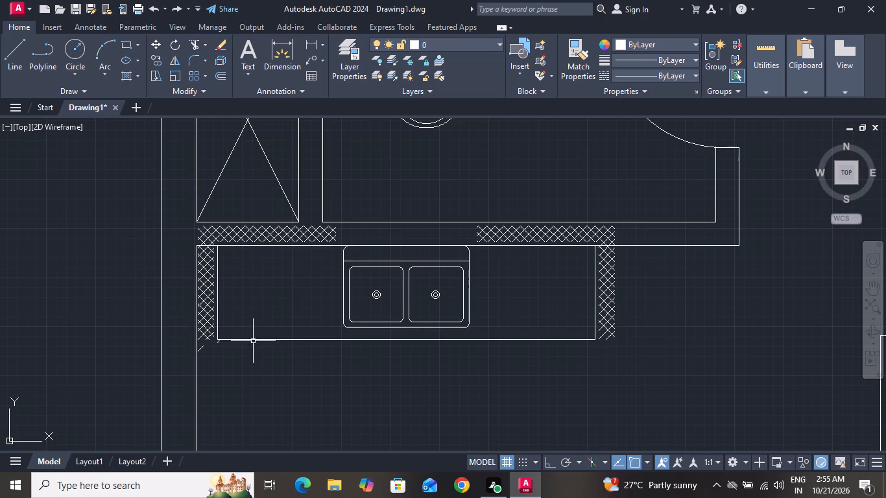
# Move the wood-grained six-chair dining table from outside the plans into the second plan's kitchen, between the sink and stove counters.
pyautogui.keyDown('ctrl'); pyautogui.scroll(-5, 204, 396); pyautogui.keyUp('ctrl')
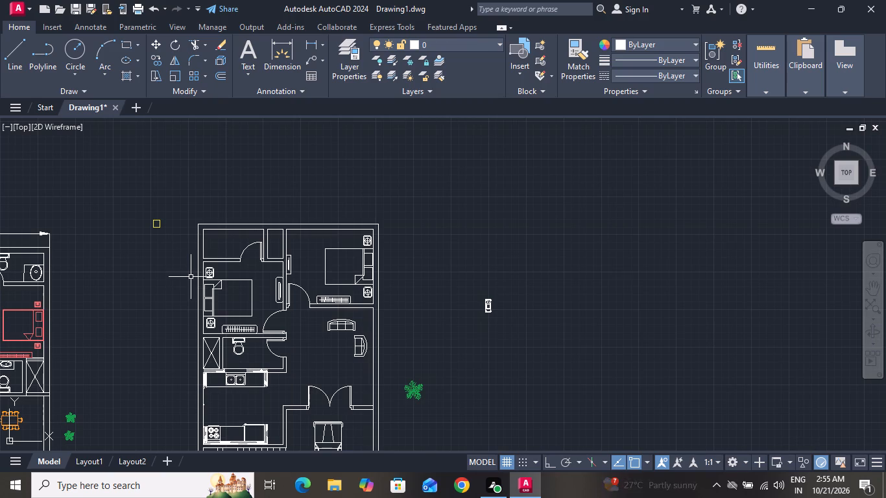
pyautogui.keyDown('ctrl'); pyautogui.scroll(-5, 191, 277); pyautogui.keyUp('ctrl')
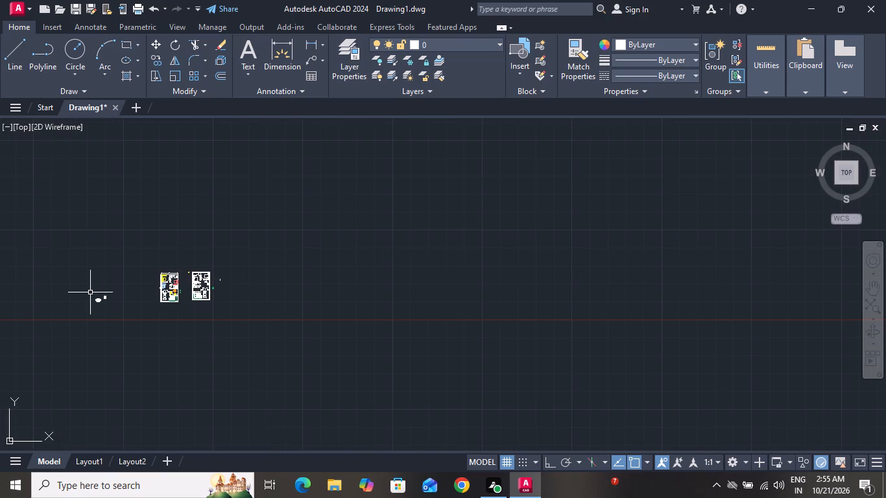
pyautogui.keyDown('ctrl'); pyautogui.scroll(6, 89, 292); pyautogui.keyUp('ctrl')
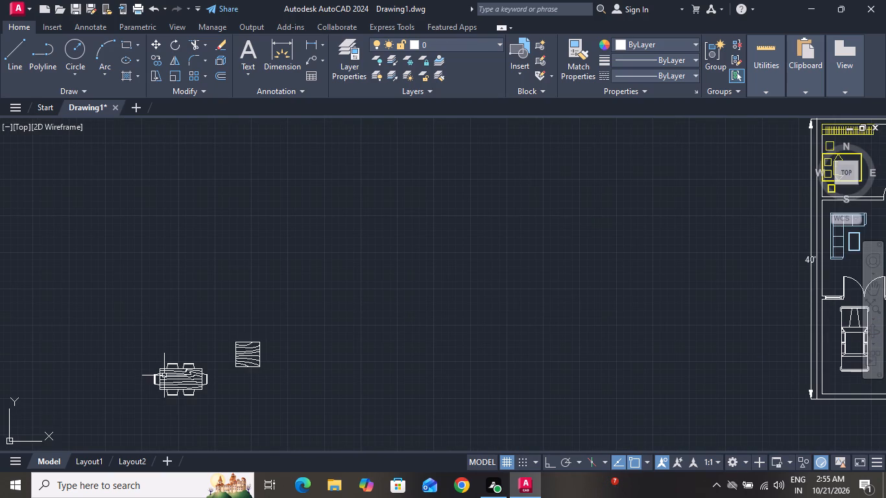
pyautogui.click(166, 390)
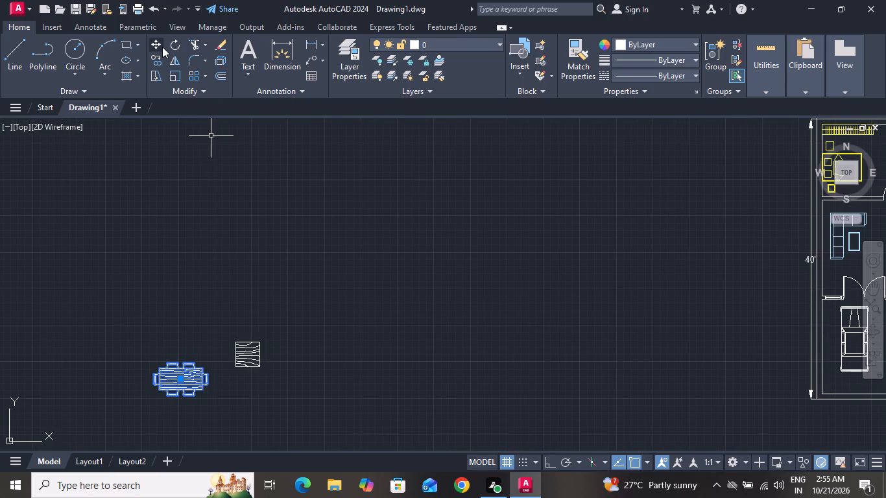
pyautogui.click(162, 47)
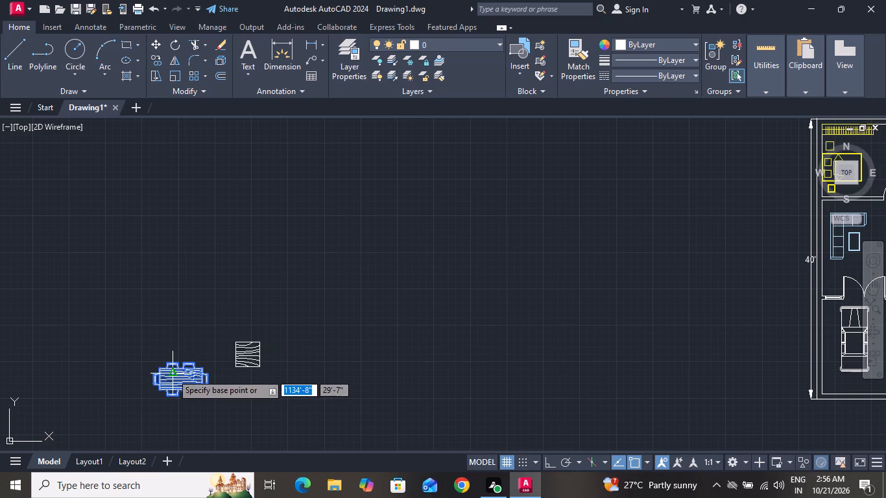
pyautogui.moveTo(172, 373); pyautogui.dragTo(323, 351)
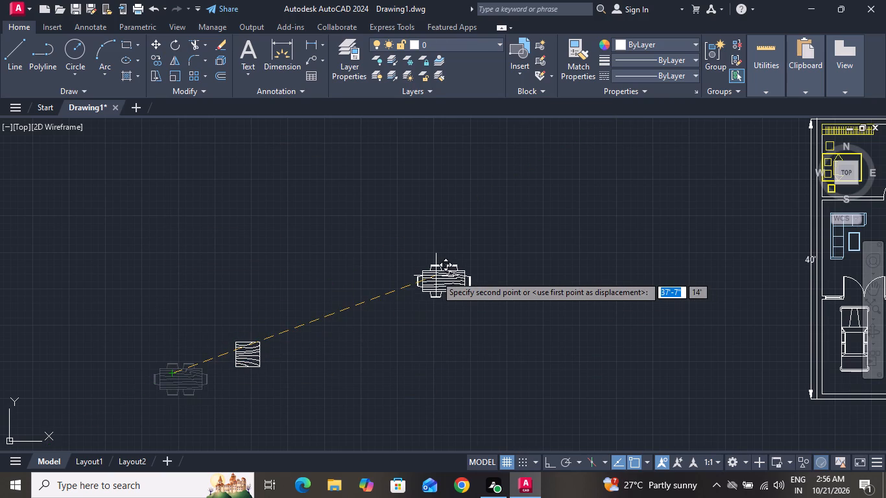
pyautogui.keyDown('ctrl'); pyautogui.scroll(-4, 436, 276); pyautogui.keyUp('ctrl')
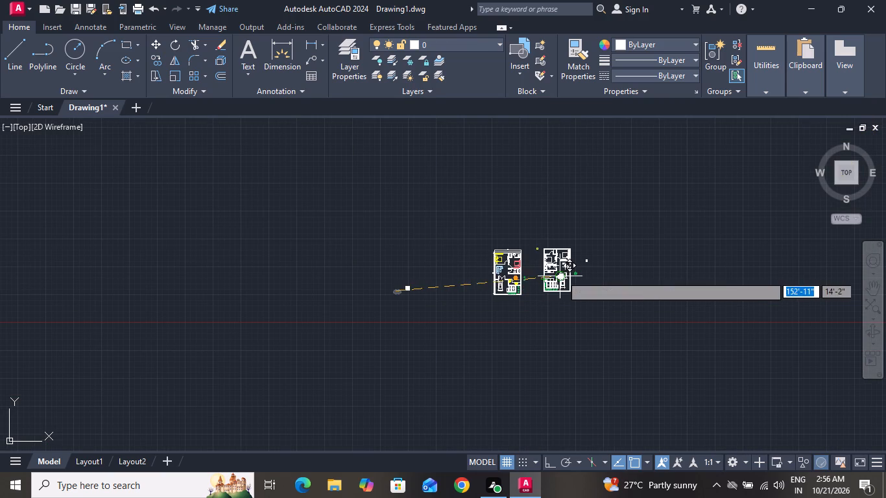
pyautogui.keyDown('ctrl'); pyautogui.scroll(6, 561, 275); pyautogui.keyUp('ctrl')
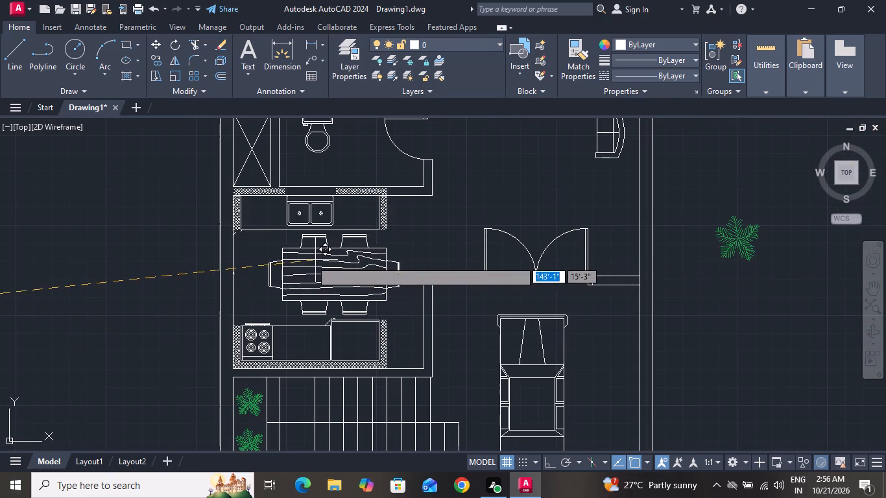
pyautogui.click(297, 261)
pyautogui.click(297, 261)
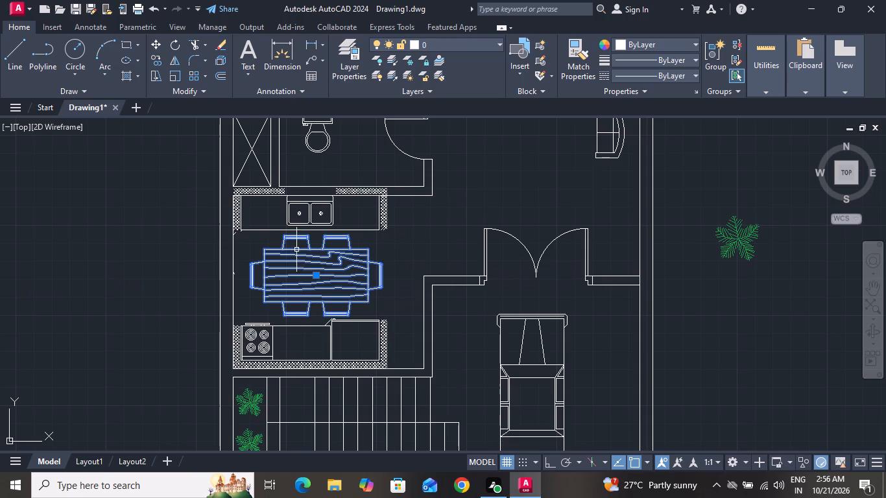
# Scale the kitchen's six-chair dining table down to about half its size, using its centre as the base point.
pyautogui.click(174, 78)
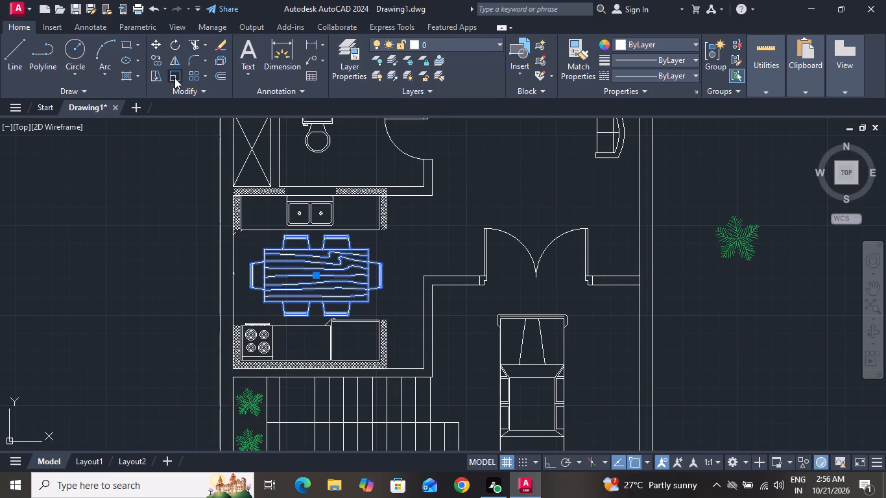
pyautogui.click(317, 275)
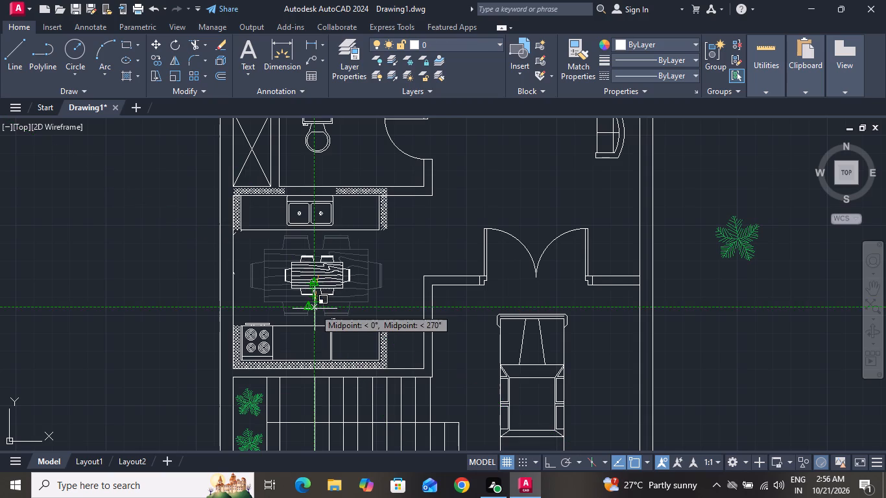
pyautogui.click(315, 310)
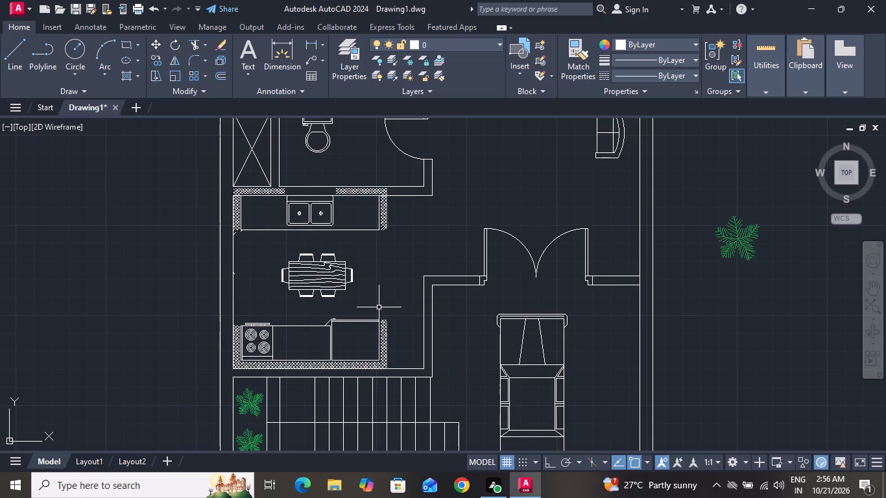
# Delete the leftover palms and small stray blocks lying between the two floor plans and outside the second plan's far side.
pyautogui.keyDown('ctrl'); pyautogui.scroll(-4, 392, 305); pyautogui.keyUp('ctrl')
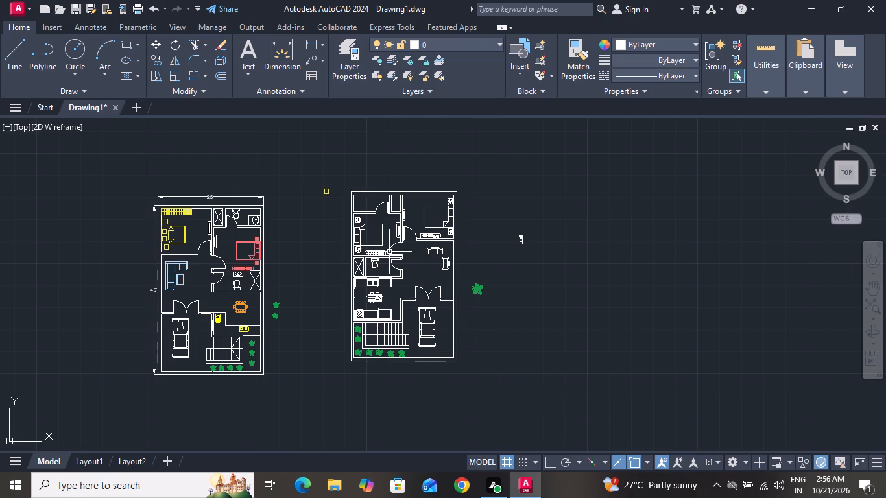
pyautogui.click(343, 181)
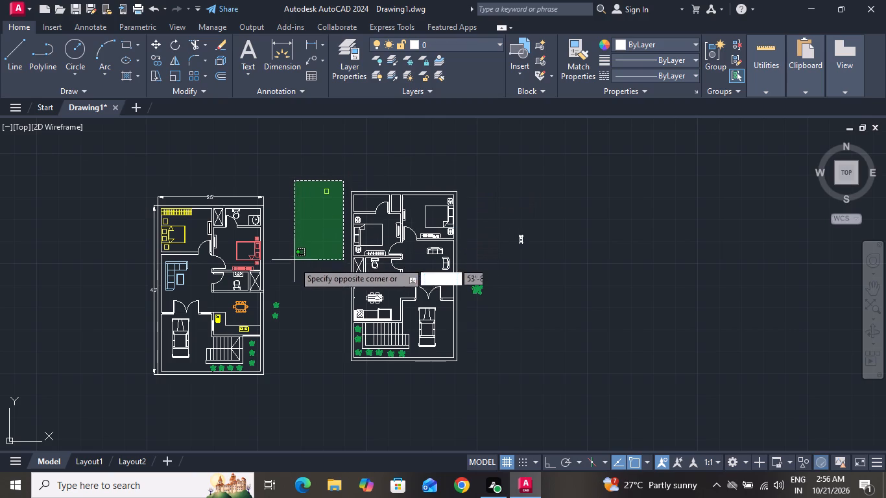
pyautogui.click(274, 333)
pyautogui.press('Delete')
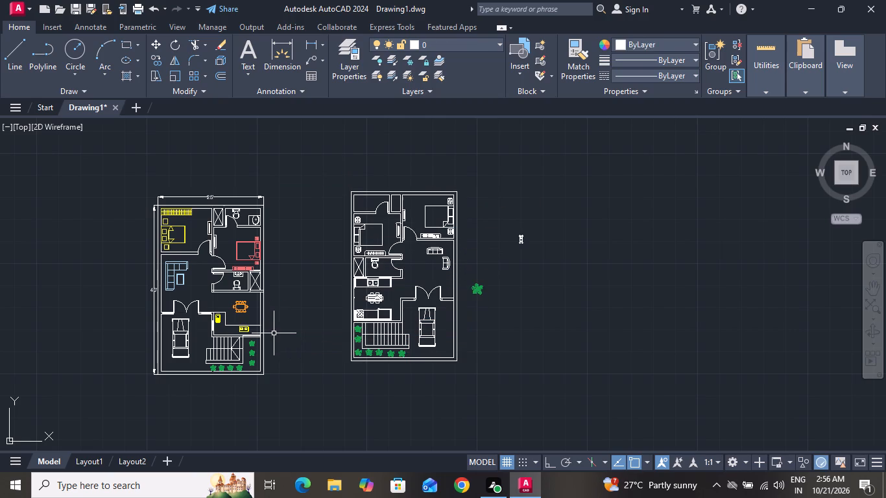
pyautogui.click(549, 213)
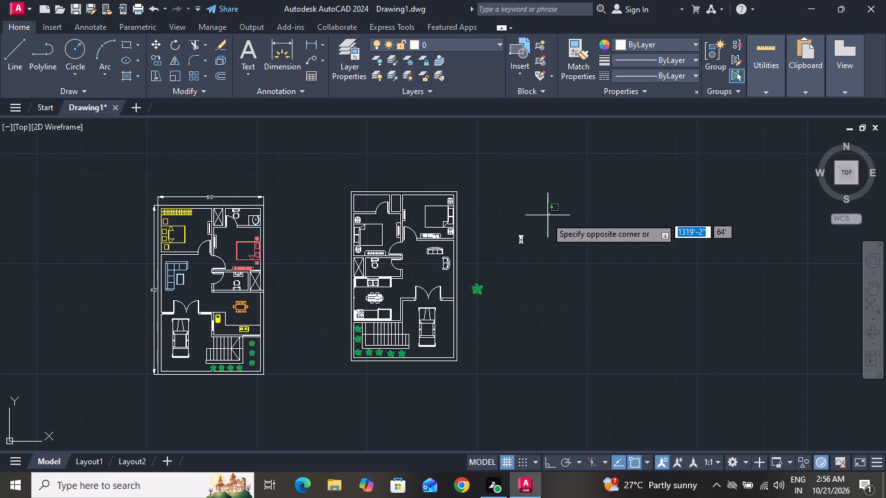
pyautogui.click(473, 309)
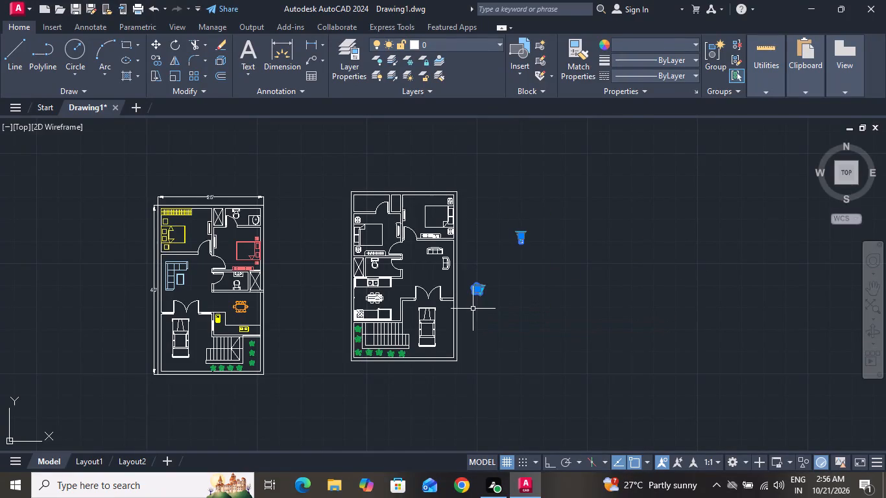
pyautogui.press('Delete')
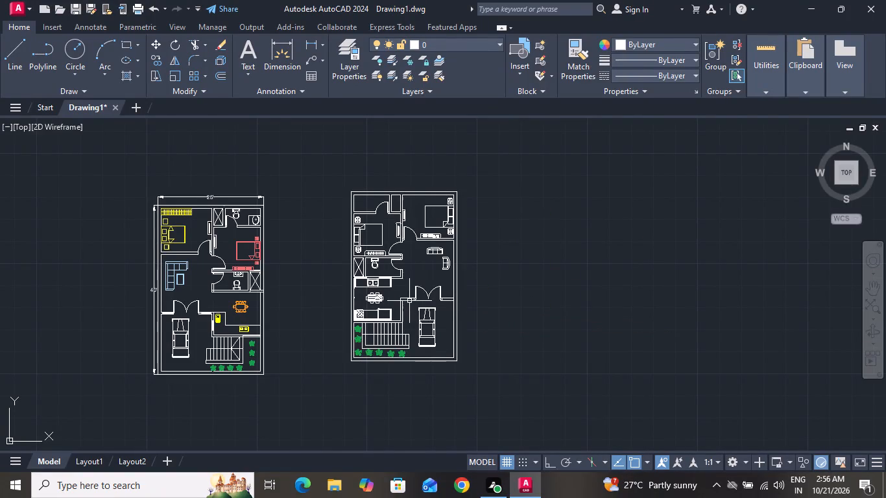
# Add a two-line text label reading bedroom and 12'0"x10'4" beside the yellow bed in the first plan's bedroom.
pyautogui.keyDown('ctrl'); pyautogui.scroll(1, 409, 301); pyautogui.keyUp('ctrl')
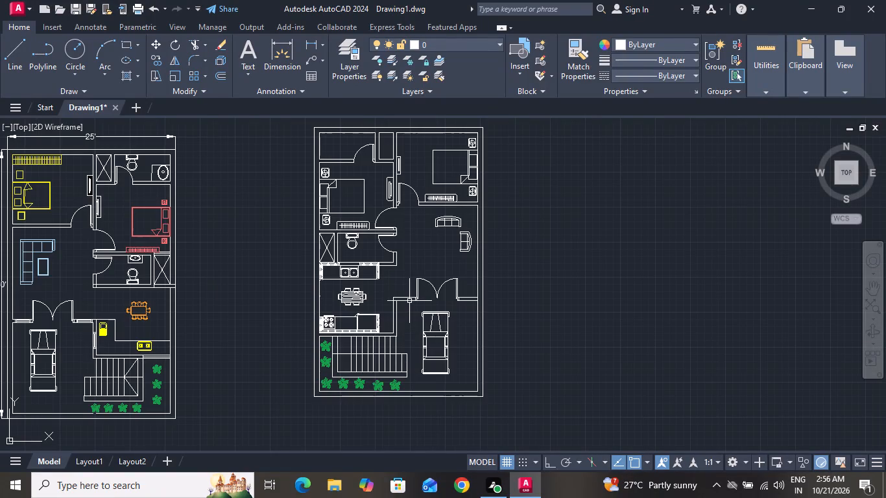
pyautogui.keyDown('ctrl'); pyautogui.scroll(-3, 409, 301); pyautogui.keyUp('ctrl')
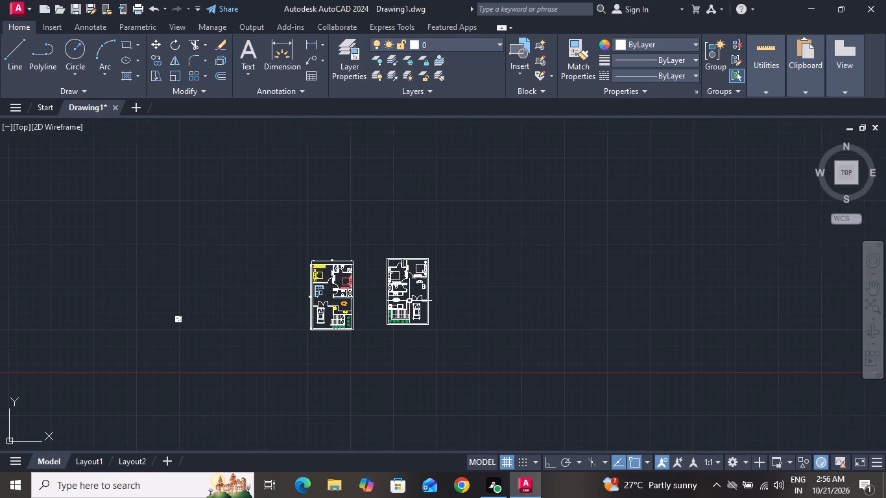
pyautogui.keyDown('ctrl'); pyautogui.scroll(3, 339, 259); pyautogui.keyUp('ctrl')
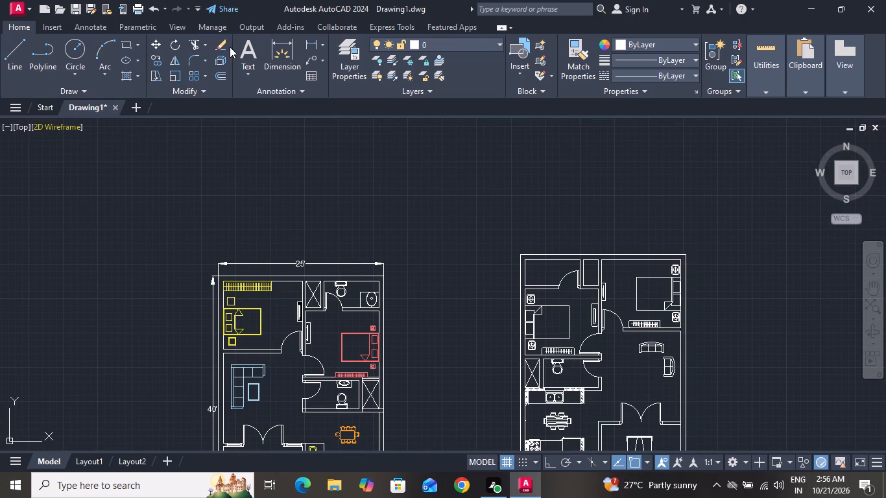
pyautogui.click(251, 48)
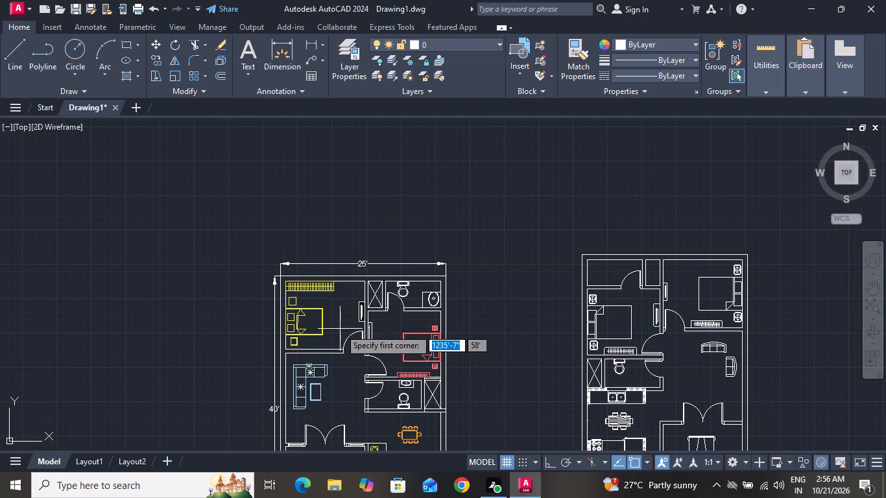
pyautogui.keyDown('ctrl'); pyautogui.scroll(2, 340, 329); pyautogui.keyUp('ctrl')
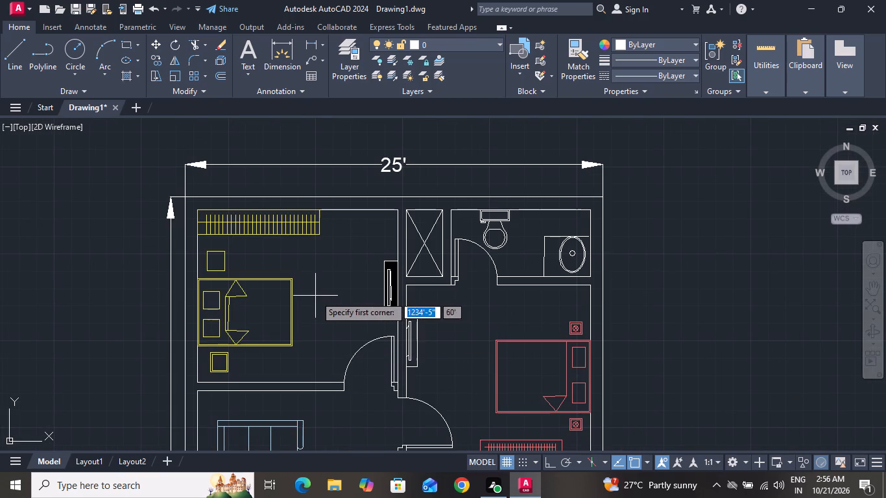
pyautogui.moveTo(315, 296); pyautogui.dragTo(414, 321)
pyautogui.click(414, 321)
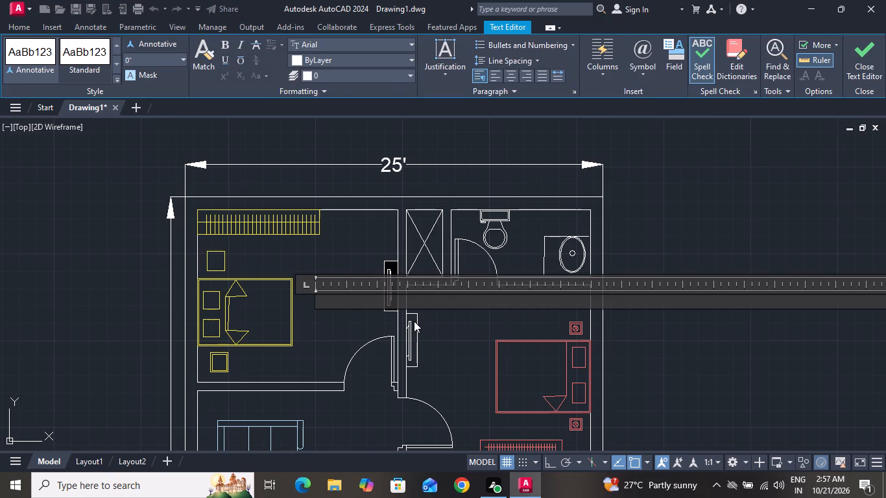
pyautogui.write('bedroom')
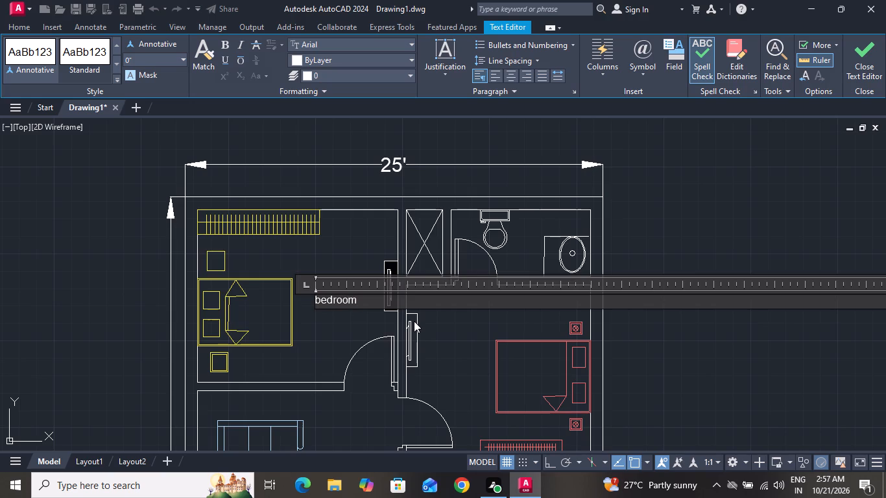
pyautogui.press('Return')
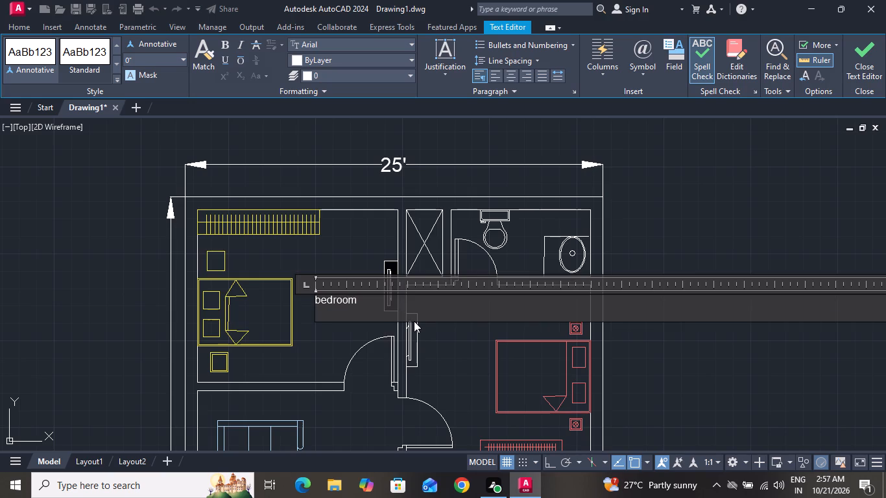
pyautogui.write('12;0"')
pyautogui.press('BackSpace')
pyautogui.press('BackSpace')
pyautogui.press('BackSpace')
pyautogui.write("'0")
pyautogui.hotkey('shift', '"')
pyautogui.press('x')
pyautogui.write("10'")
pyautogui.press('4')
pyautogui.hotkey('shift', '"')
pyautogui.press('Return')
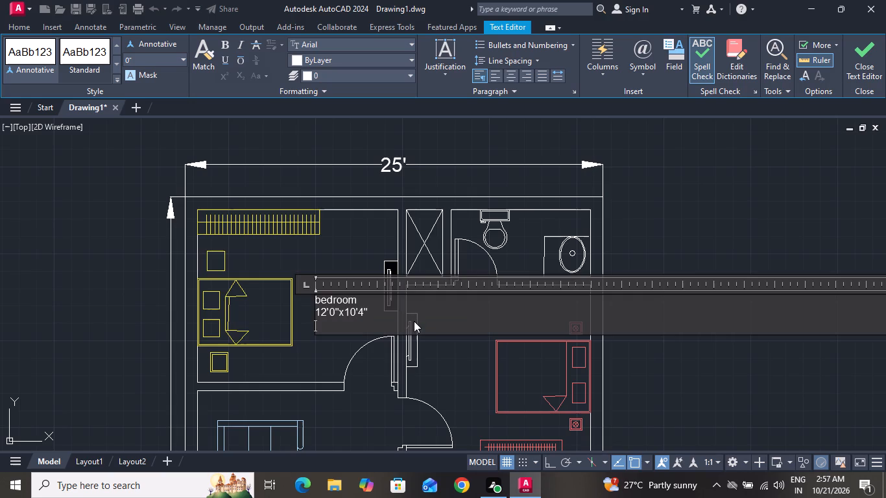
pyautogui.click(332, 347)
# Change the new bedroom label's text style to Annotative in its properties.
pyautogui.moveTo(335, 279); pyautogui.dragTo(315, 298)
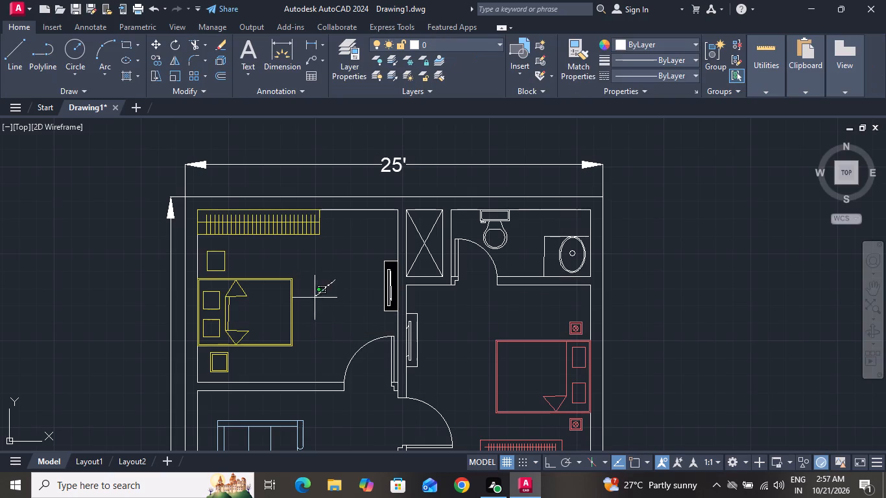
pyautogui.moveTo(315, 298); pyautogui.dragTo(309, 308)
pyautogui.click(309, 308)
pyautogui.rightClick(309, 308)
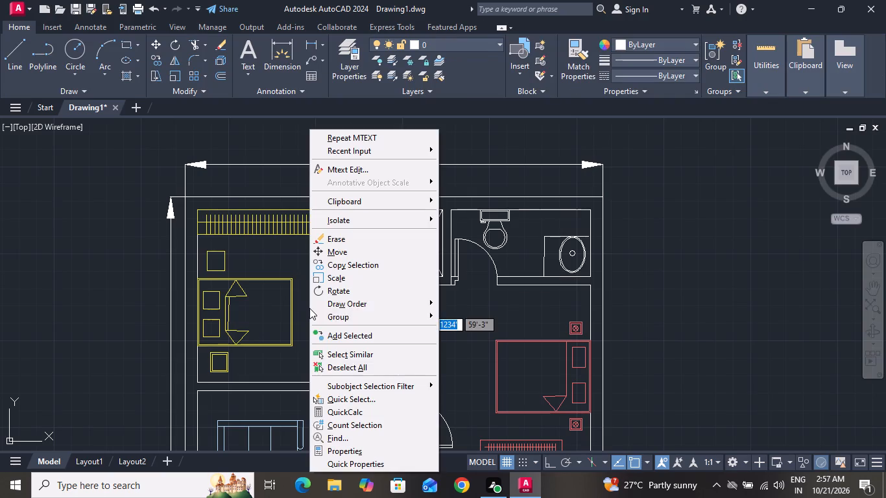
pyautogui.click(344, 451)
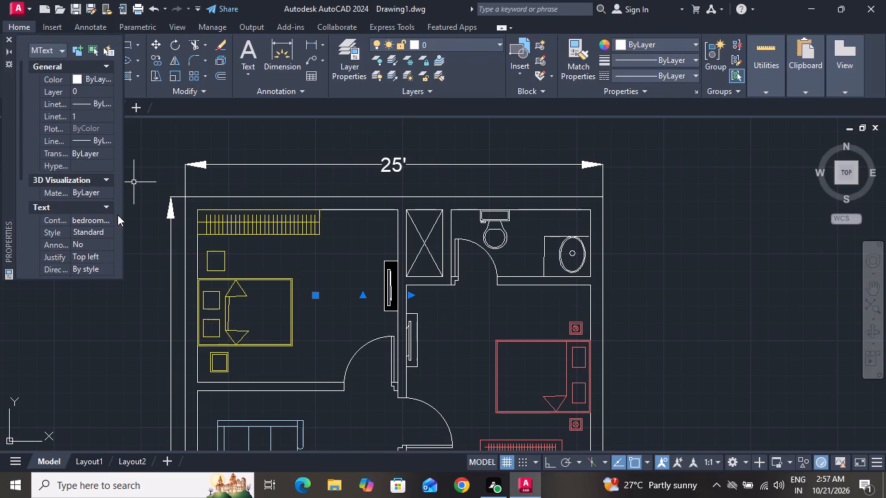
pyautogui.tripleClick(117, 228)
pyautogui.tripleClick(117, 228)
pyautogui.tripleClick(104, 228)
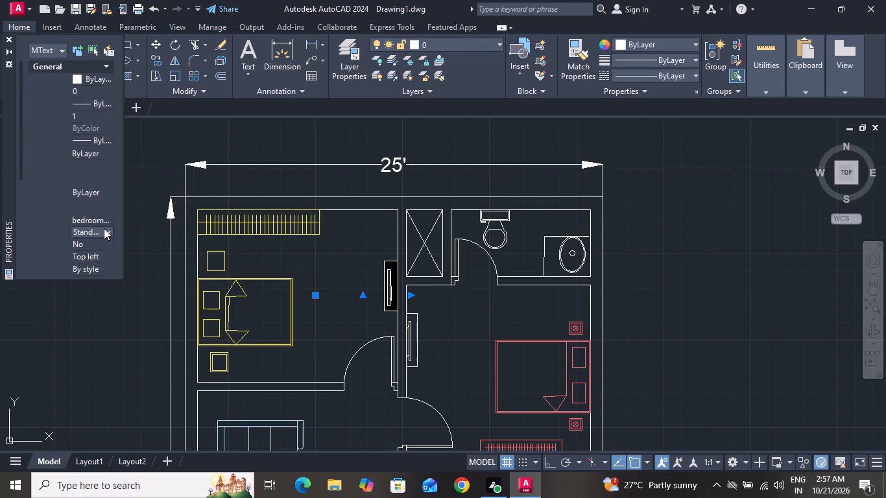
pyautogui.tripleClick(104, 228)
pyautogui.doubleClick(104, 228)
# Examine the bedroom label's text properties, including its annotative scale, justification, paper text height and match orientation settings.
pyautogui.tripleClick(110, 243)
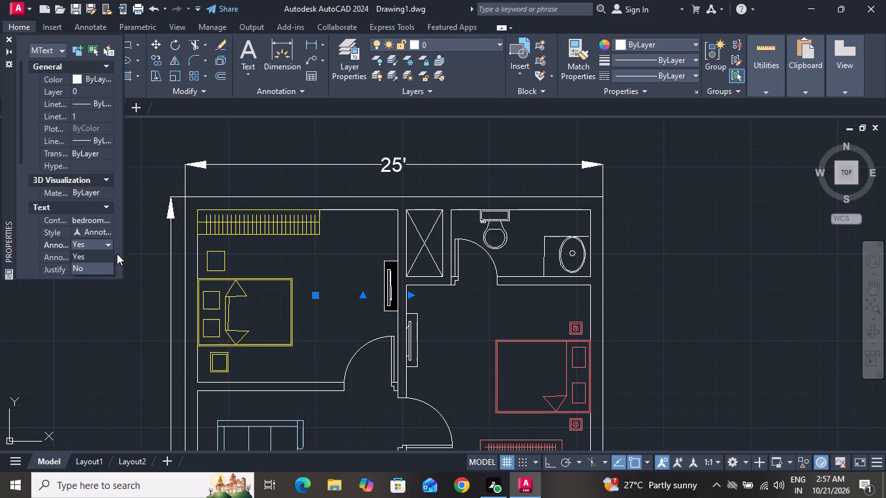
pyautogui.click(121, 255)
pyautogui.click(121, 255)
pyautogui.click(121, 255)
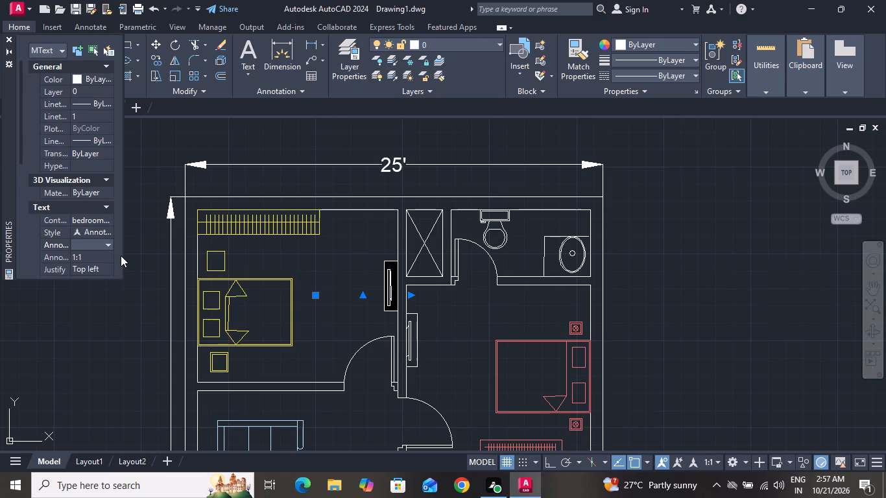
pyautogui.tripleClick(121, 255)
pyautogui.click(121, 255)
pyautogui.tripleClick(121, 255)
pyautogui.doubleClick(114, 273)
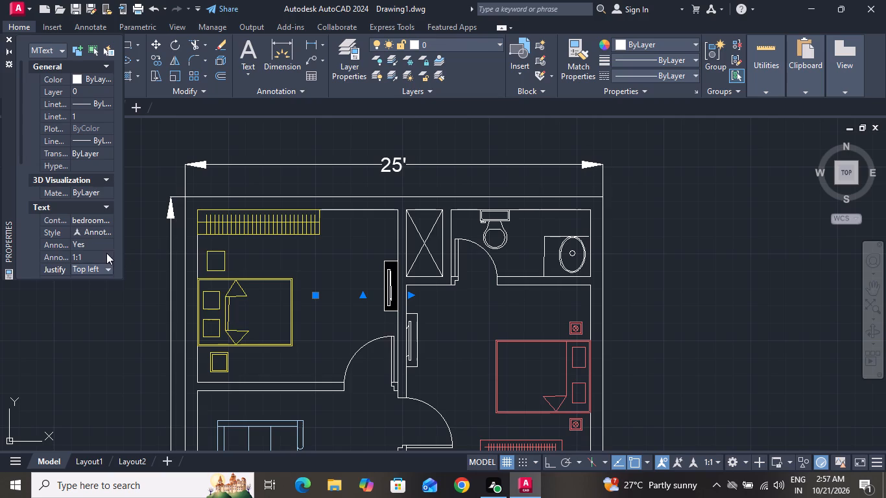
pyautogui.tripleClick(126, 281)
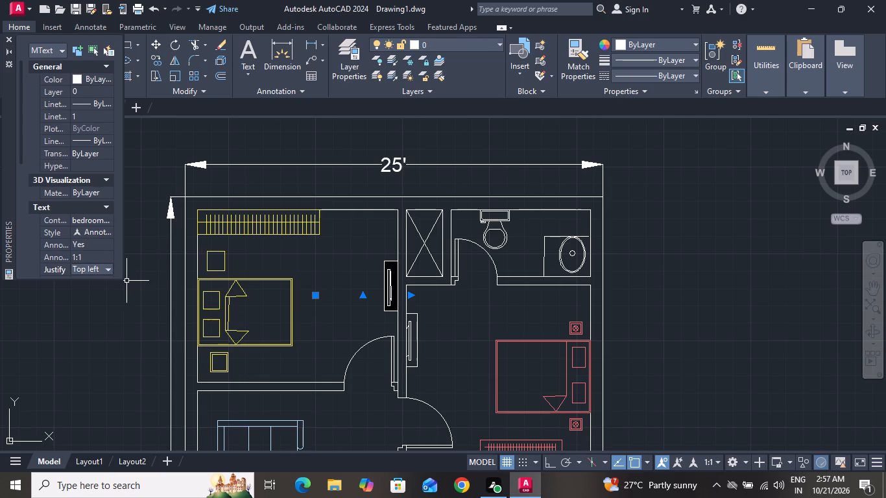
pyautogui.tripleClick(123, 275)
pyautogui.click(123, 275)
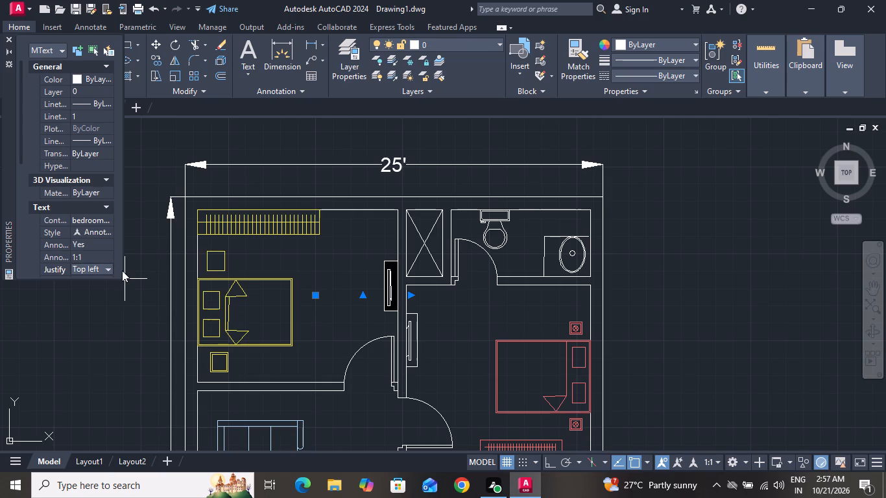
pyautogui.tripleClick(122, 270)
pyautogui.tripleClick(122, 270)
pyautogui.tripleClick(122, 270)
pyautogui.click(122, 270)
pyautogui.tripleClick(8, 241)
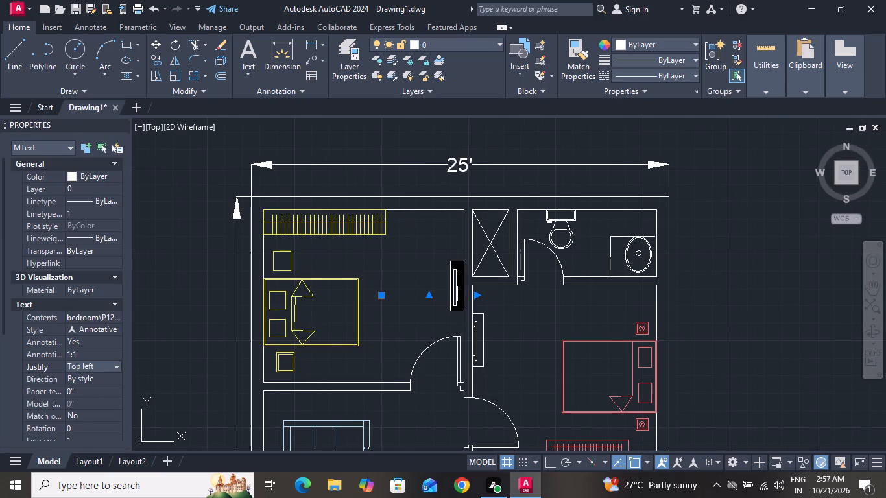
pyautogui.doubleClick(76, 392)
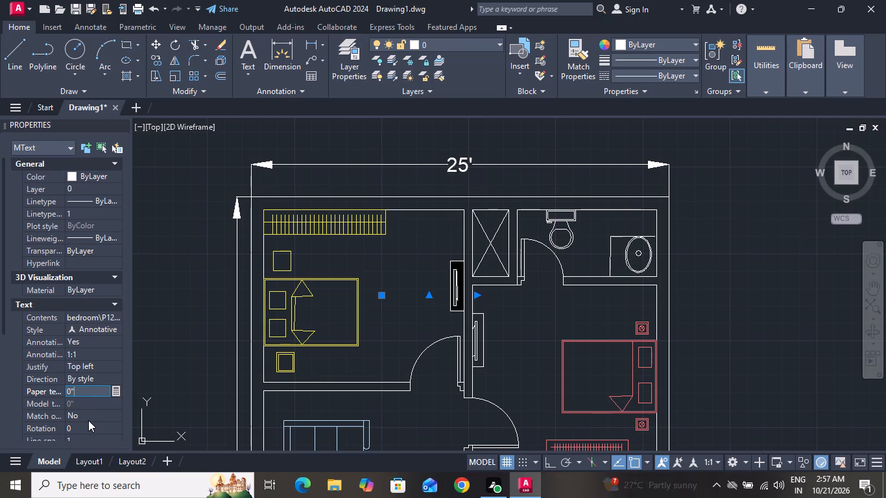
pyautogui.tripleClick(88, 420)
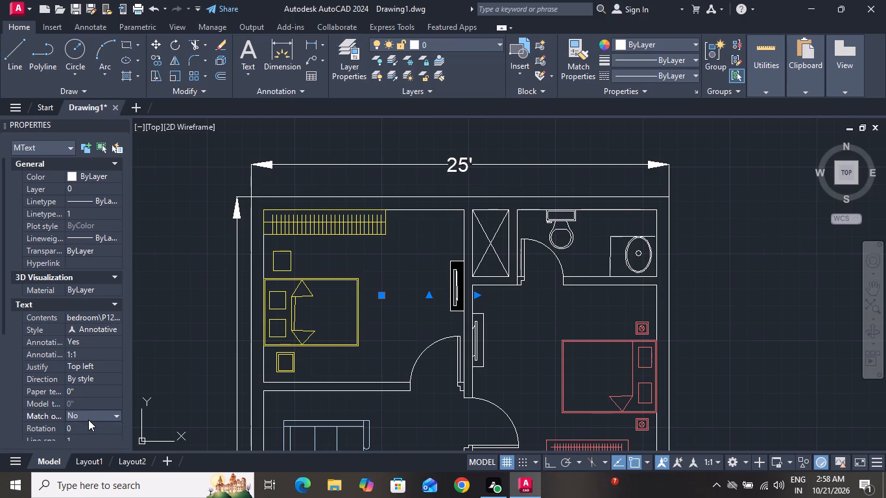
pyautogui.tripleClick(88, 420)
pyautogui.click(88, 420)
pyautogui.tripleClick(125, 394)
pyautogui.tripleClick(125, 394)
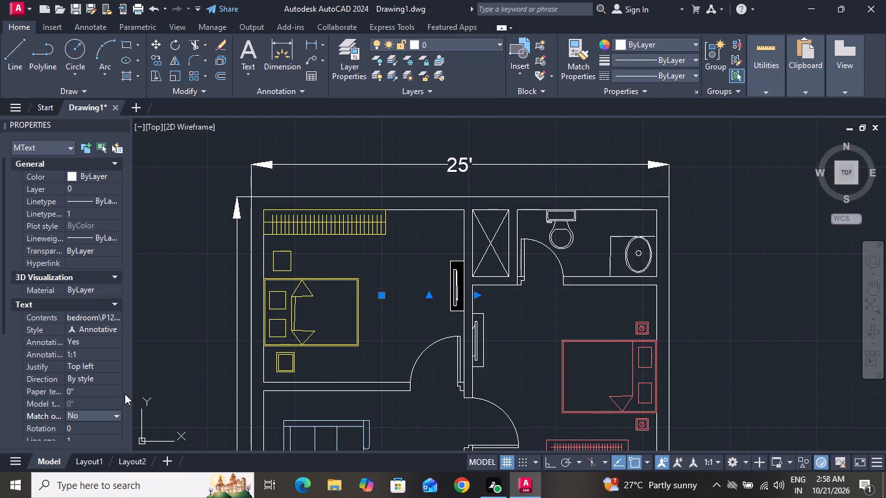
pyautogui.doubleClick(125, 394)
pyautogui.tripleClick(6, 383)
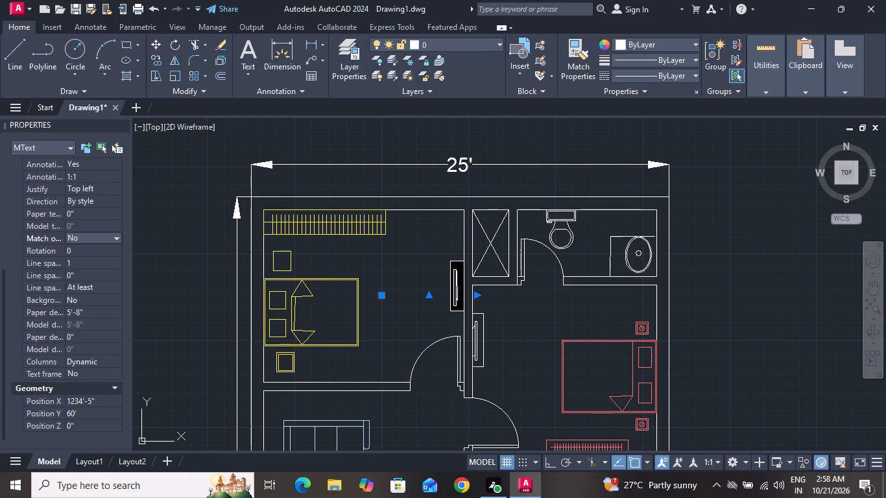
pyautogui.moveTo(32, 346); pyautogui.dragTo(30, 350)
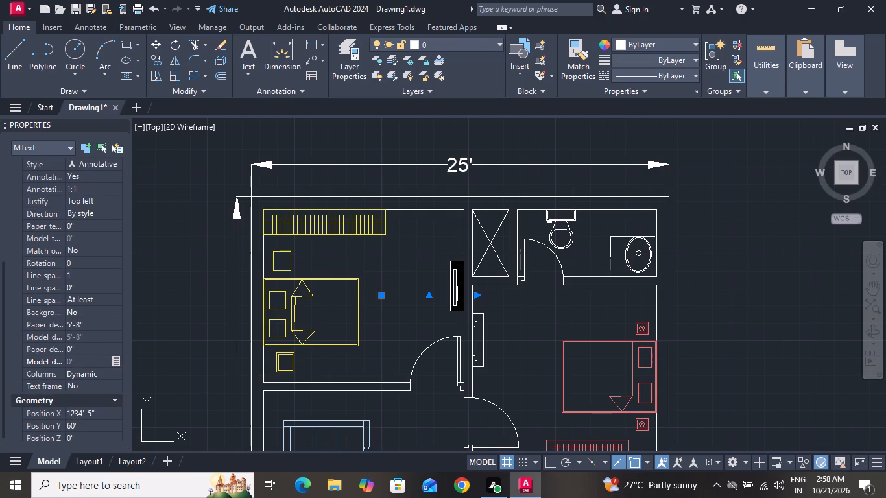
pyautogui.moveTo(30, 350); pyautogui.dragTo(71, 368)
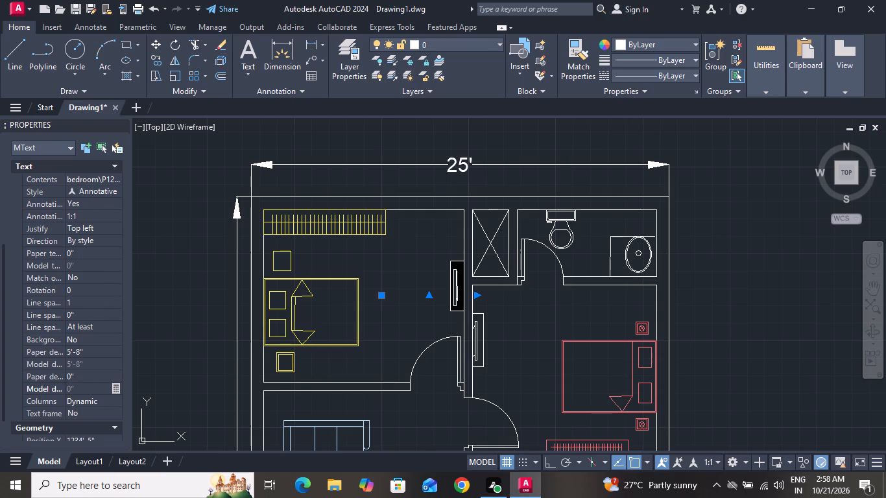
pyautogui.tripleClick(61, 235)
pyautogui.click(61, 235)
pyautogui.moveTo(61, 235); pyautogui.dragTo(68, 258)
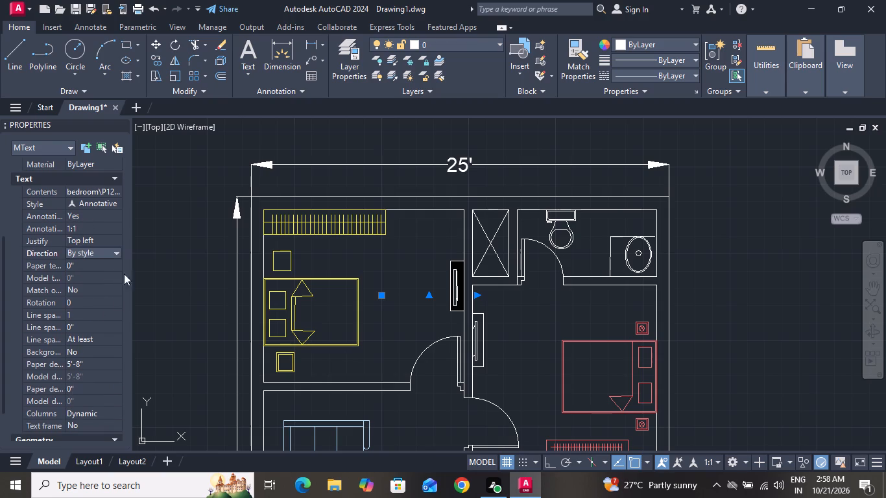
pyautogui.doubleClick(91, 246)
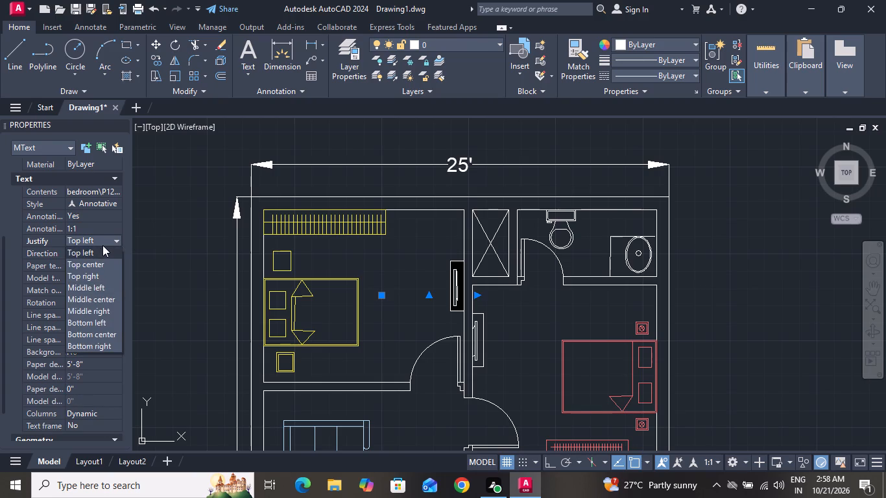
pyautogui.click(104, 226)
pyautogui.click(104, 226)
pyautogui.click(104, 226)
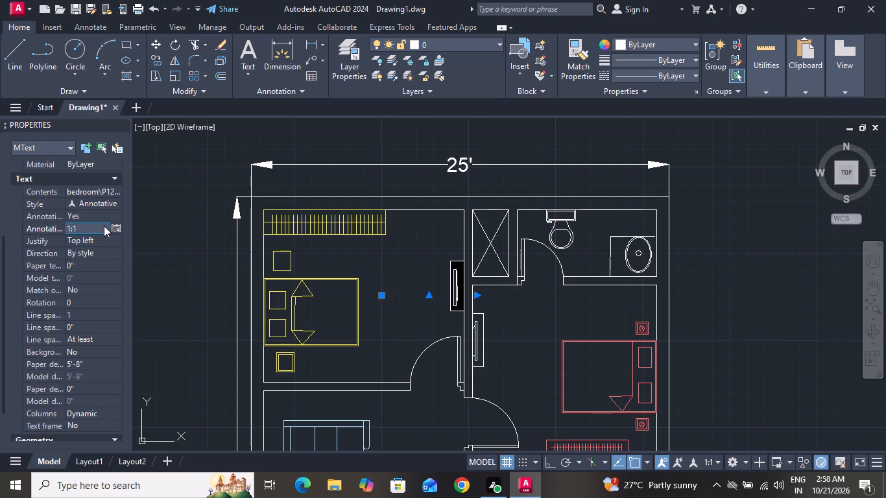
pyautogui.press('Escape')
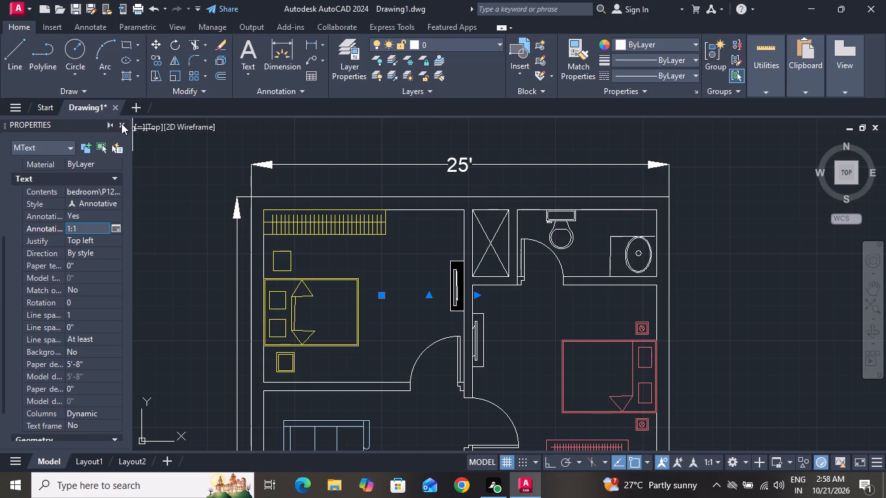
# Set the bedroom label's paper text height to 6" in its properties.
pyautogui.click(121, 123)
pyautogui.rightClick(121, 123)
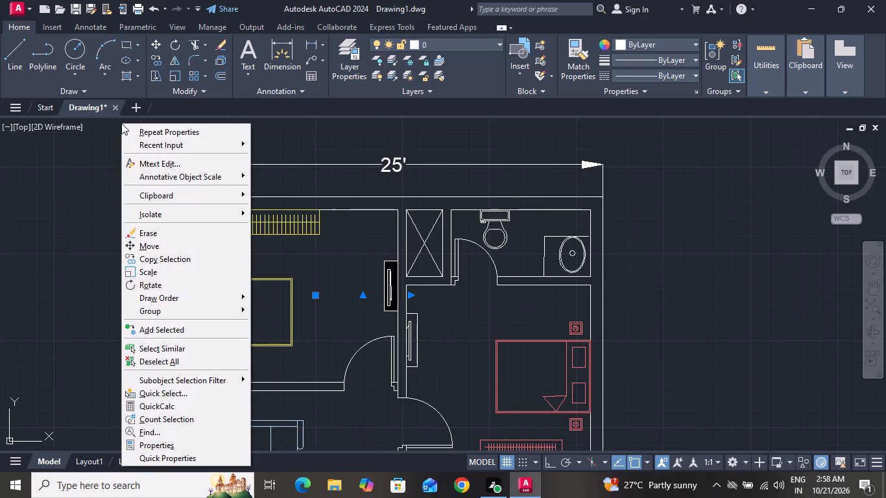
pyautogui.click(132, 448)
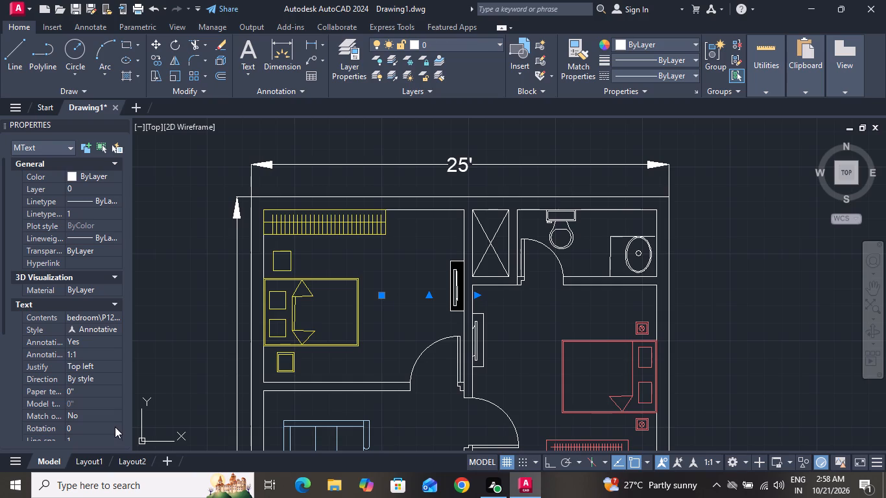
pyautogui.click(82, 387)
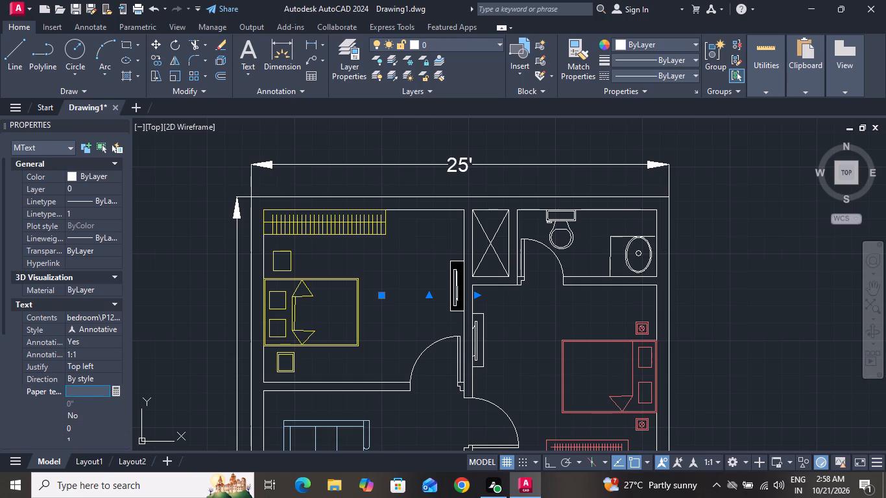
pyautogui.press('BackSpace')
pyautogui.press('BackSpace')
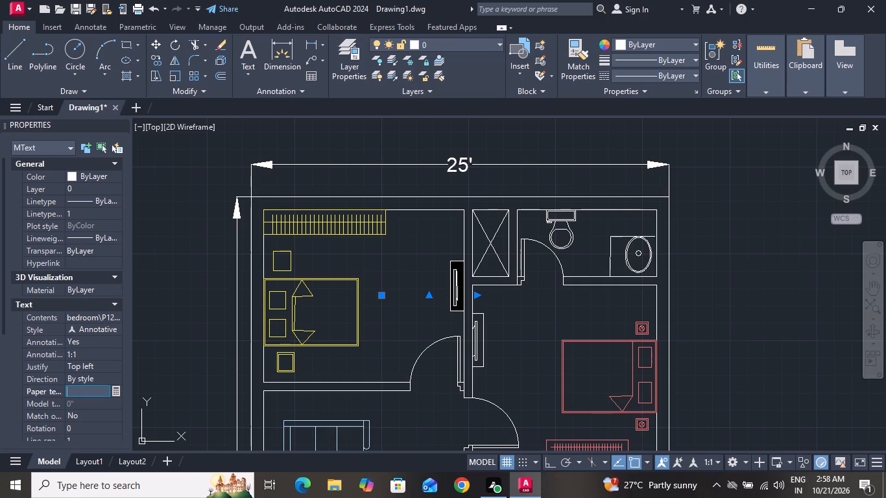
pyautogui.write('6"')
pyautogui.click(121, 123)
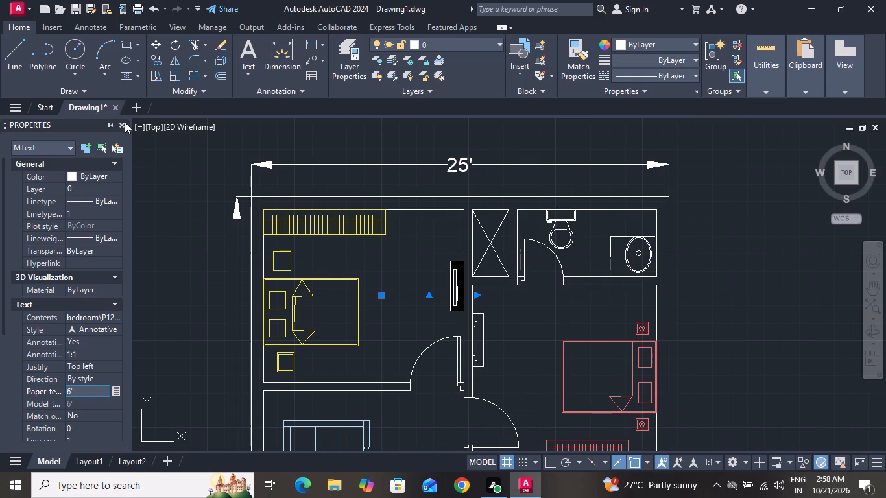
pyautogui.click(125, 122)
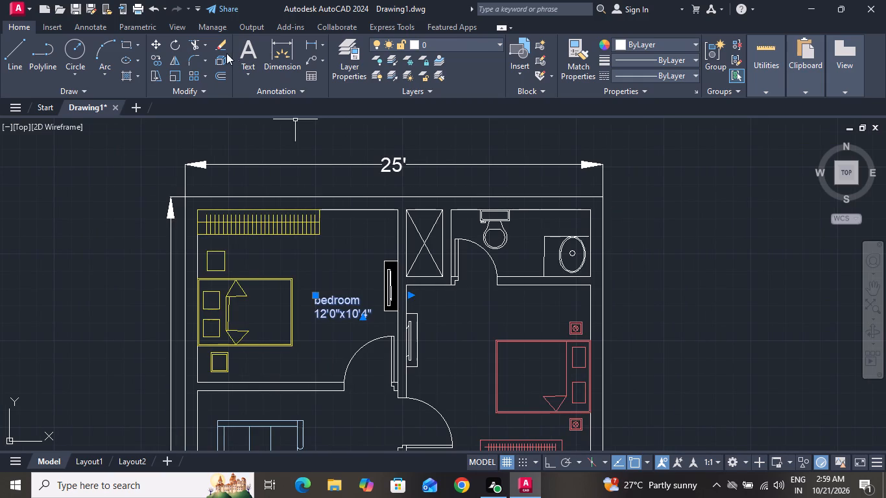
# Copy the bedroom label into the first plan's red-bed bedroom, both bathrooms, living room, car porch, kitchen and dining area.
pyautogui.click(160, 58)
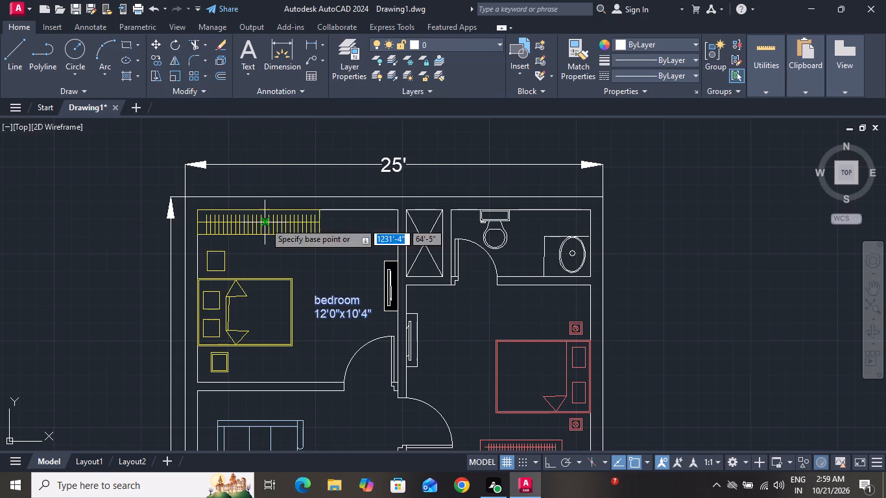
pyautogui.moveTo(360, 308); pyautogui.dragTo(435, 309)
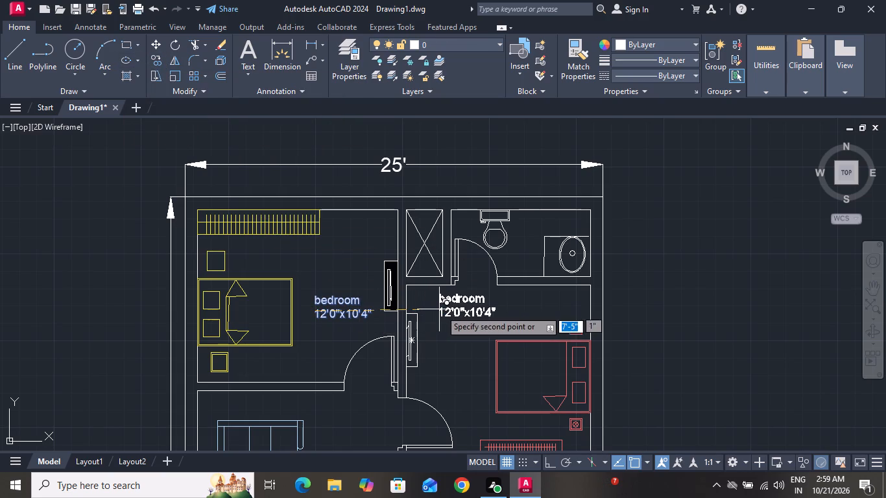
pyautogui.click(428, 366)
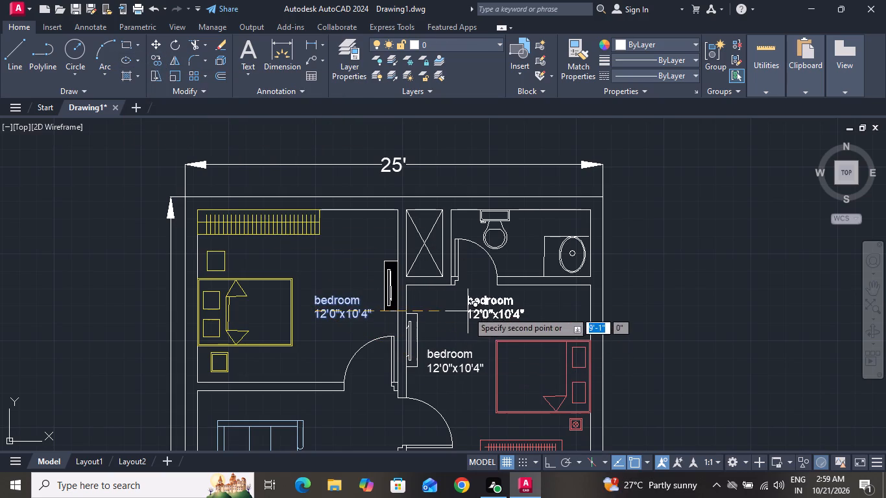
pyautogui.click(494, 240)
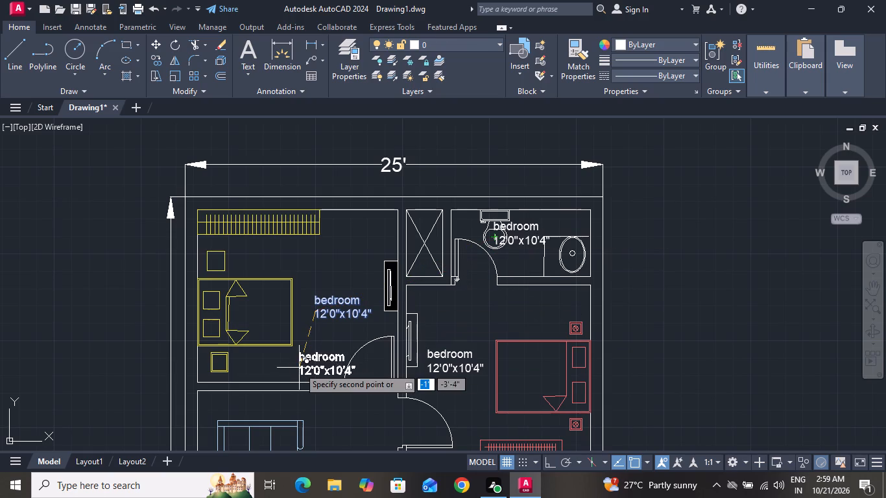
pyautogui.keyDown('ctrl'); pyautogui.scroll(-4, 311, 366); pyautogui.keyUp('ctrl')
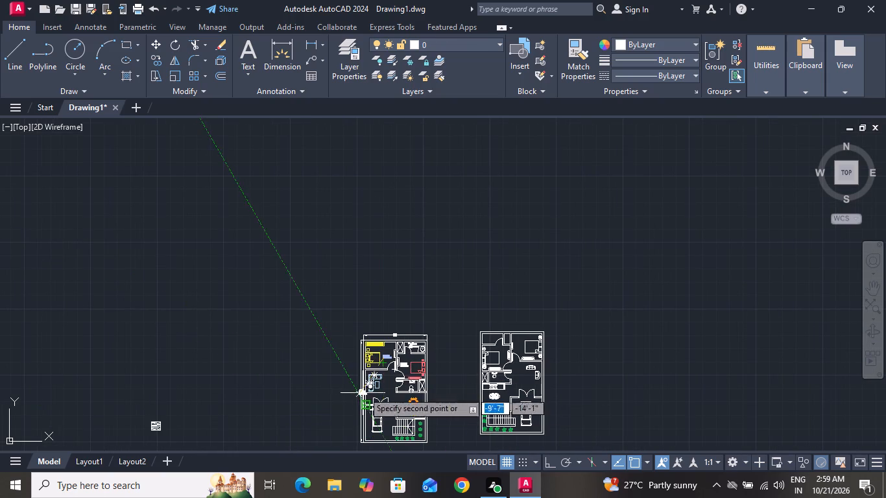
pyautogui.keyDown('ctrl'); pyautogui.scroll(3, 395, 385); pyautogui.keyUp('ctrl')
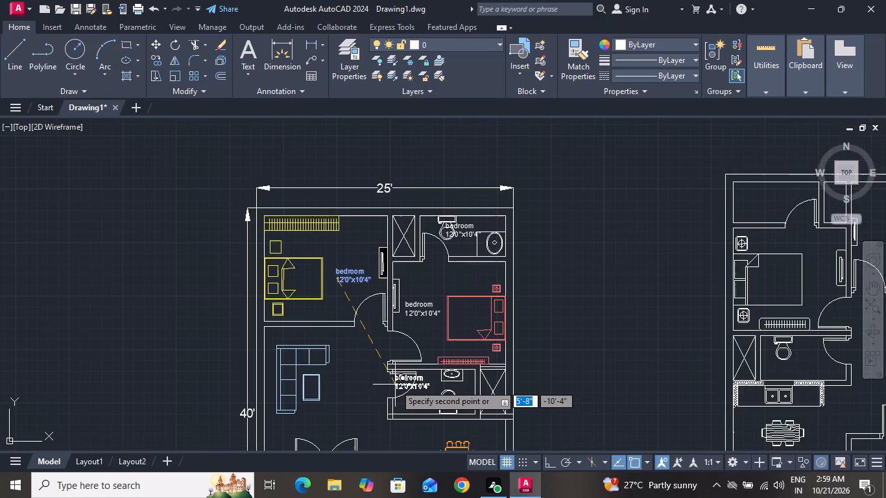
pyautogui.click(335, 388)
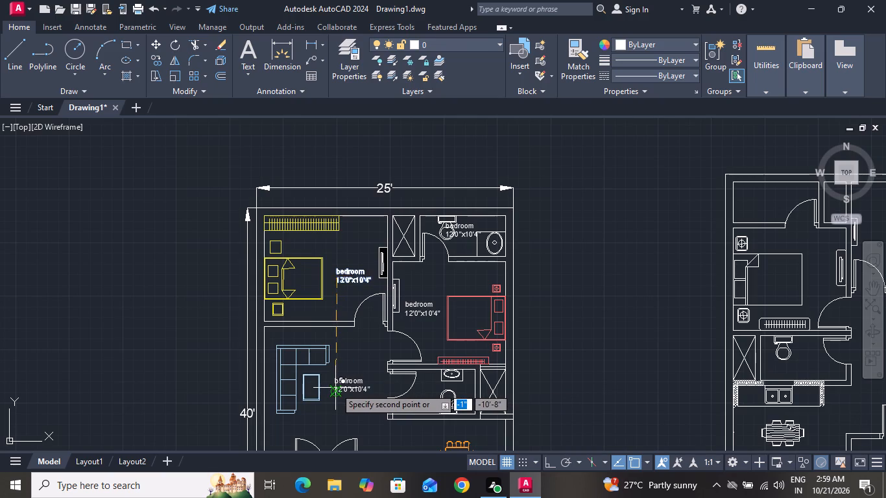
pyautogui.click(411, 399)
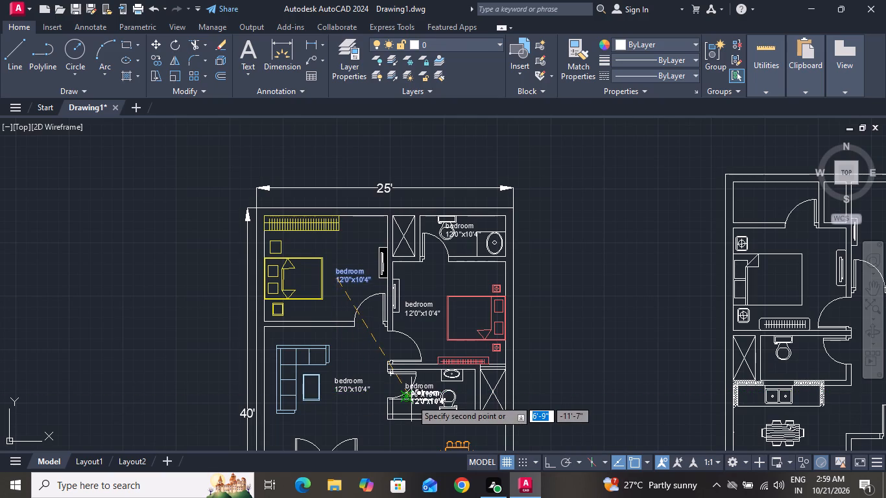
pyautogui.keyDown('ctrl'); pyautogui.scroll(-3, 411, 399); pyautogui.keyUp('ctrl')
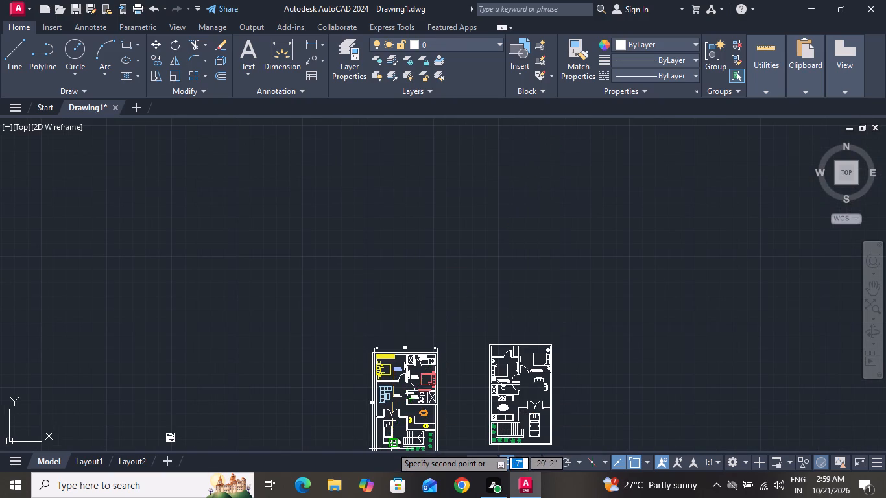
pyautogui.keyDown('ctrl'); pyautogui.scroll(2, 392, 449); pyautogui.keyUp('ctrl')
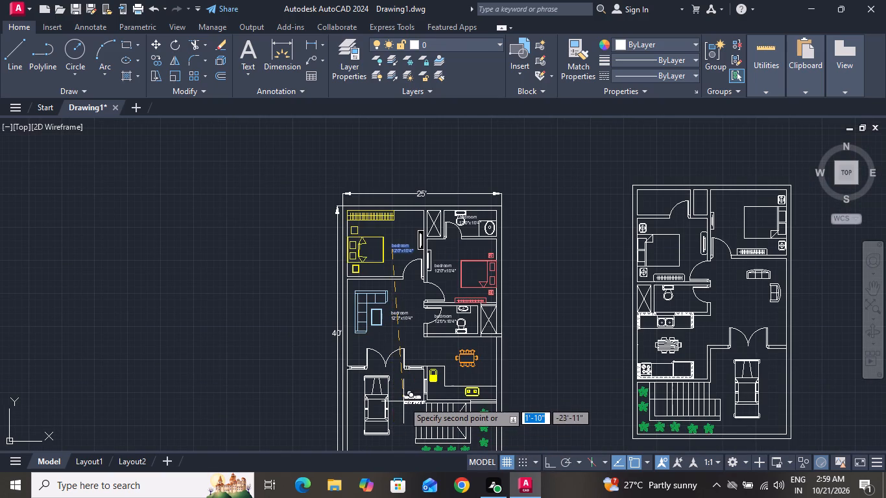
pyautogui.click(403, 401)
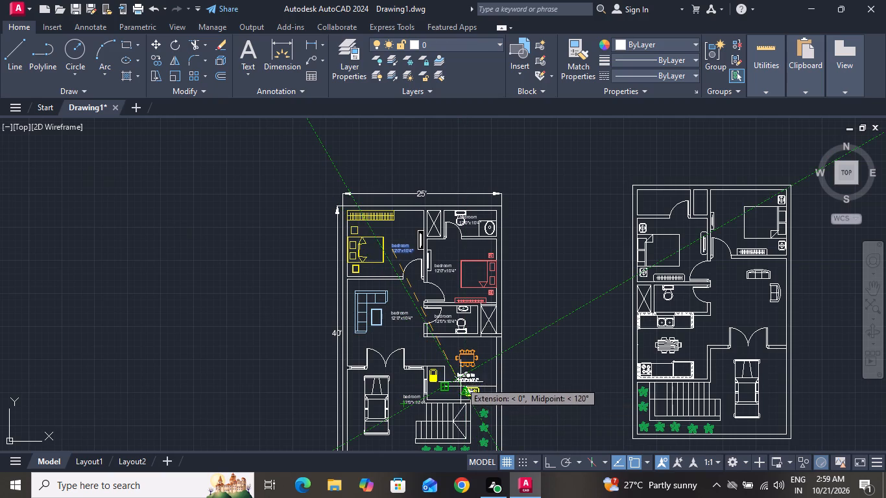
pyautogui.click(460, 379)
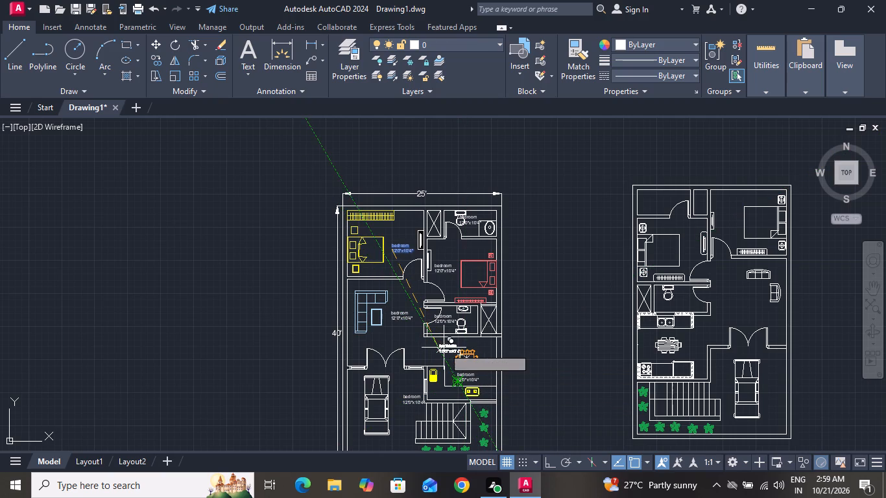
pyautogui.click(443, 348)
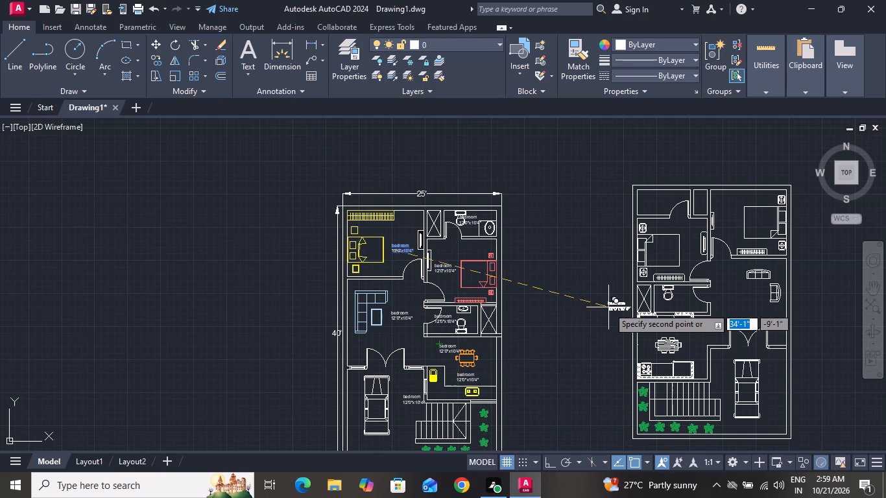
# Copy the same label into the second plan's small corner room, larger bedroom, living area, bathroom, dining area and car porch.
pyautogui.click(658, 205)
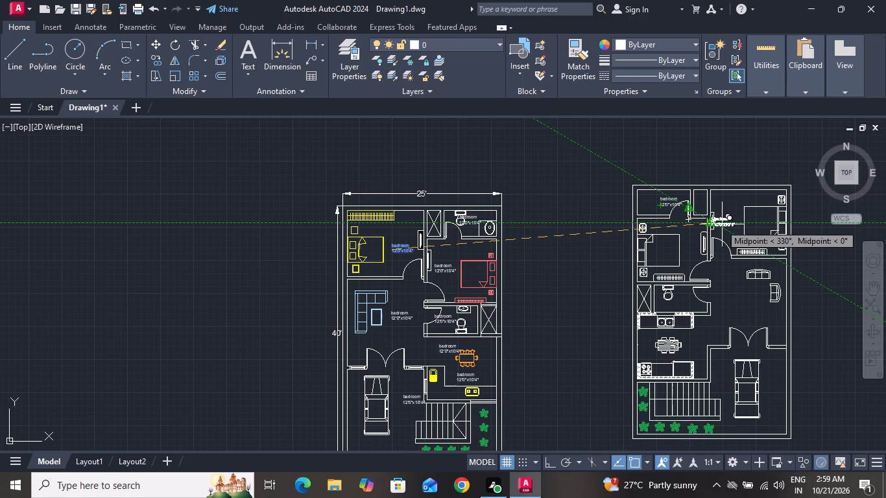
pyautogui.click(727, 225)
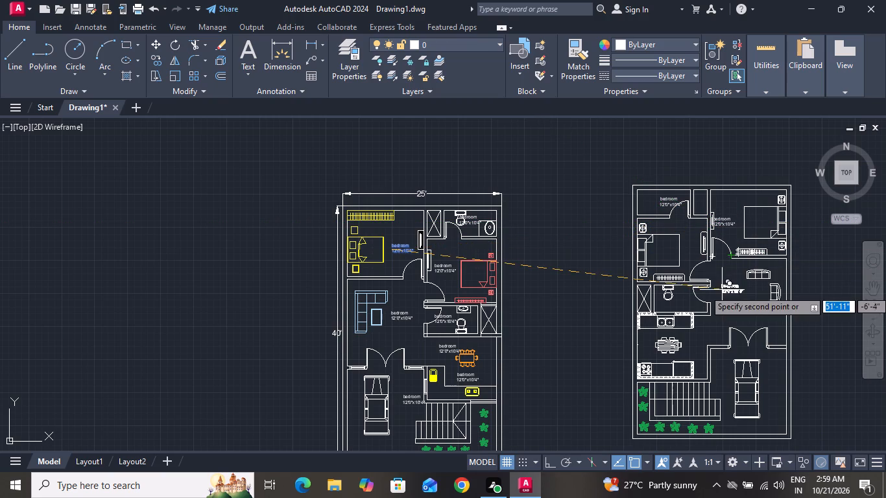
pyautogui.click(742, 295)
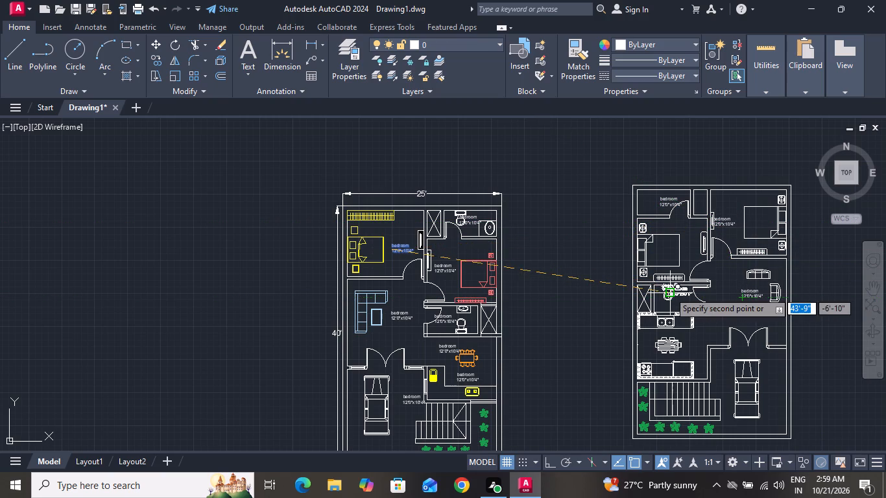
pyautogui.click(669, 292)
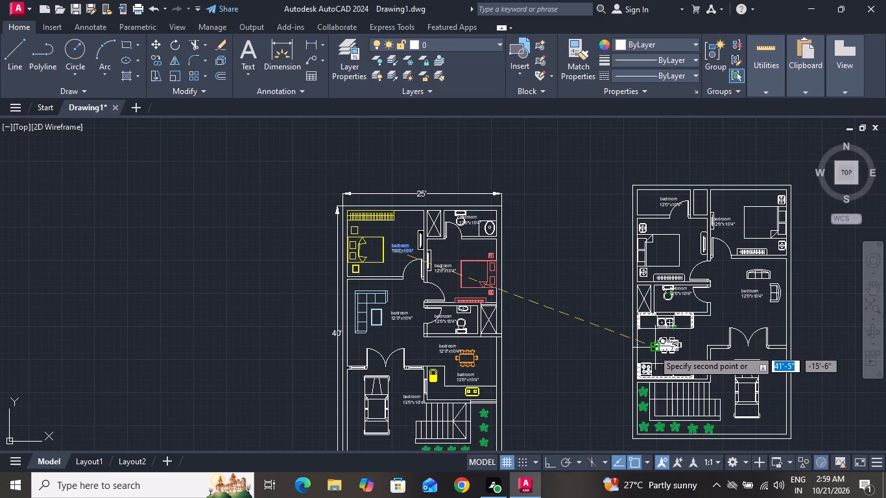
pyautogui.click(684, 348)
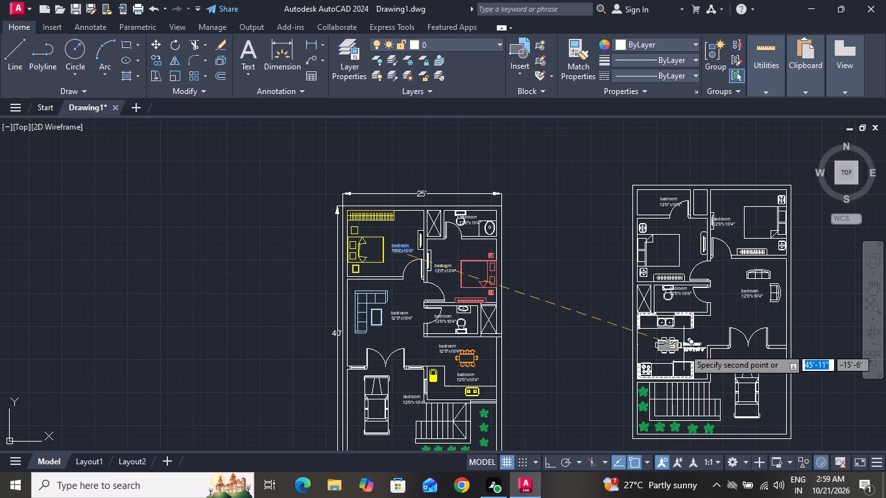
pyautogui.click(721, 368)
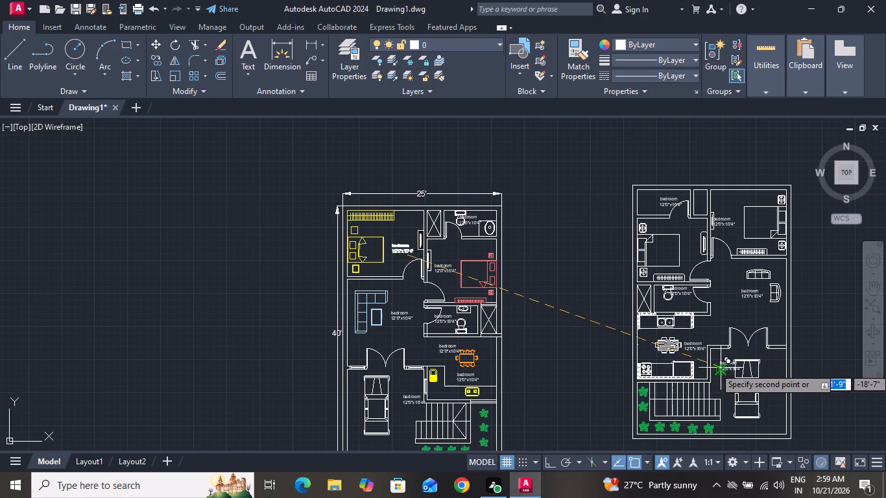
pyautogui.rightClick(721, 368)
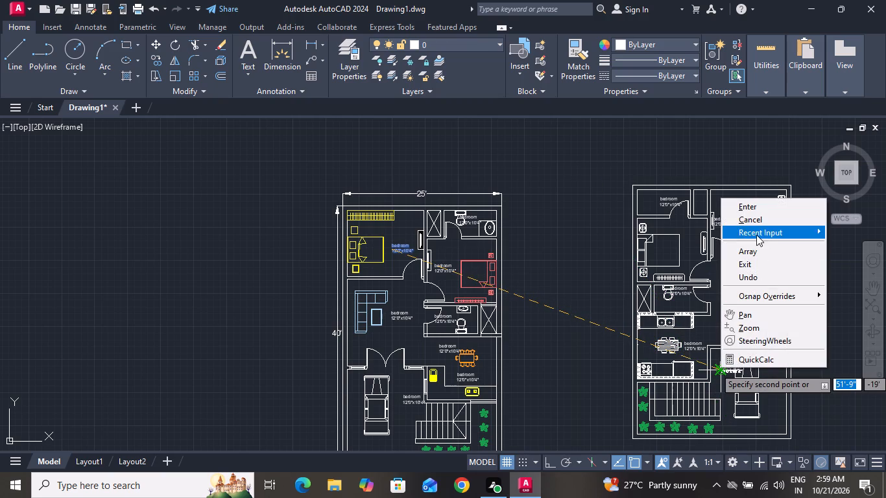
pyautogui.click(756, 222)
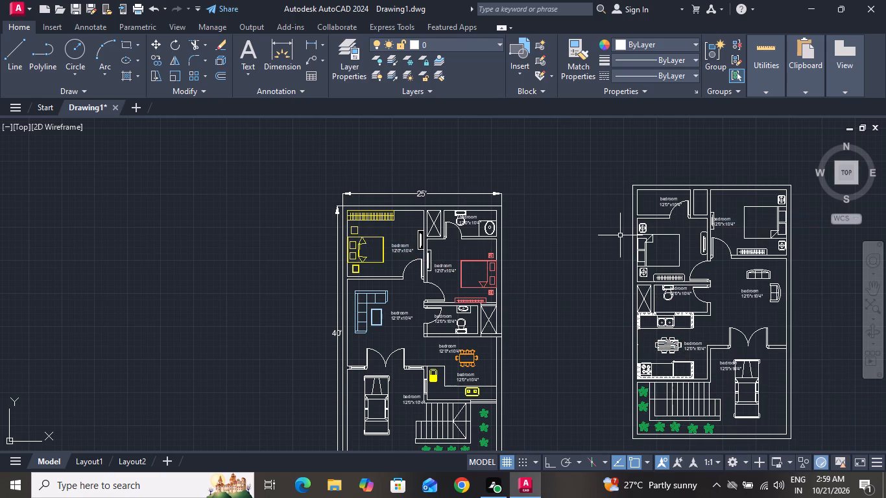
pyautogui.keyDown('ctrl'); pyautogui.scroll(-3, 620, 235); pyautogui.keyUp('ctrl')
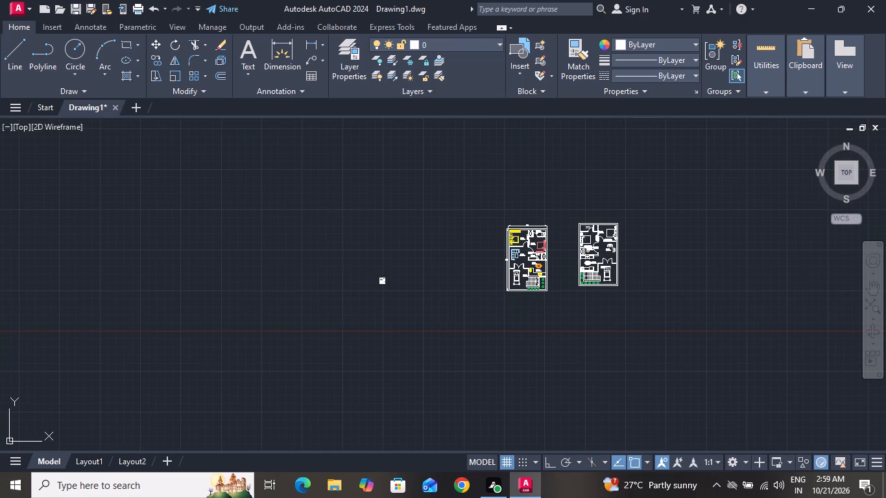
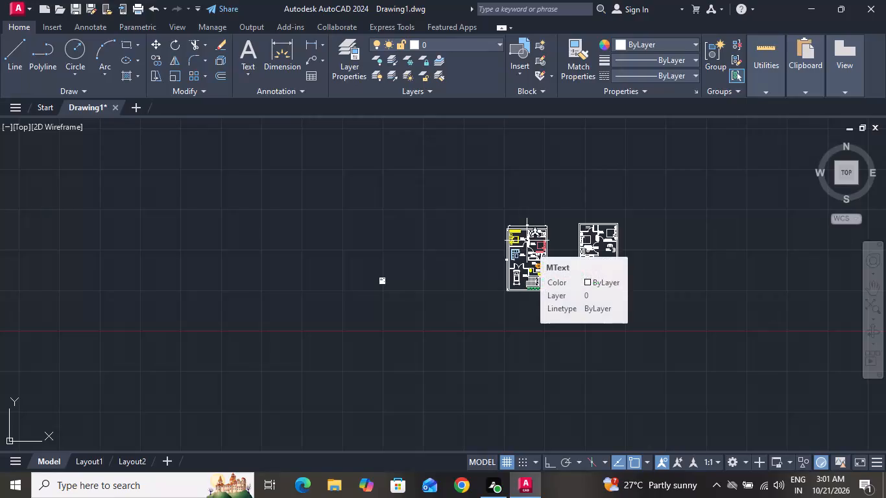
# Change the room name to "toilet" in the label of the upper bathroom on the furnished, dimensioned floor plan.
pyautogui.keyDown('ctrl'); pyautogui.scroll(2, 527, 241); pyautogui.keyUp('ctrl')
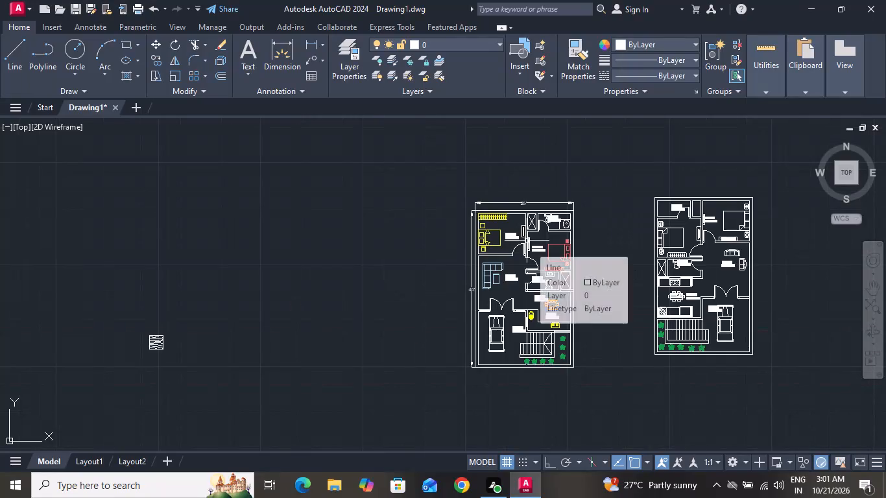
pyautogui.keyDown('ctrl'); pyautogui.scroll(3, 527, 241); pyautogui.keyUp('ctrl')
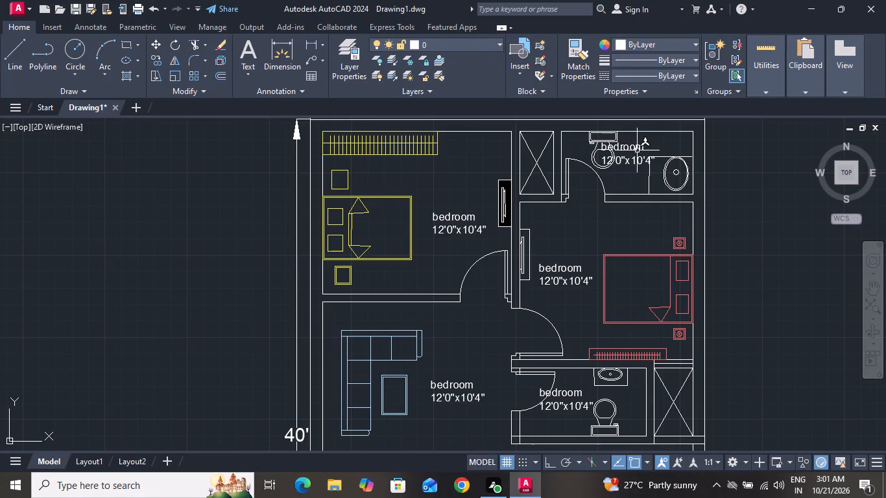
pyautogui.doubleClick(647, 145)
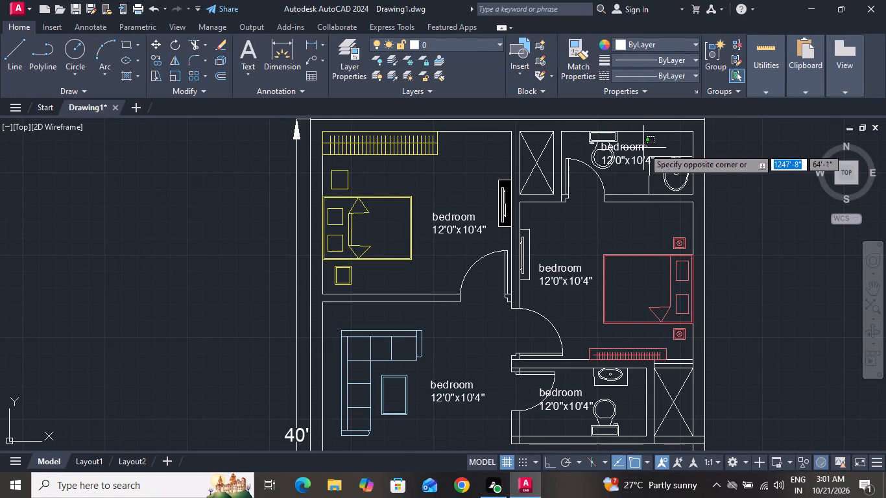
pyautogui.tripleClick(643, 148)
pyautogui.press('BackSpace')
pyautogui.press('BackSpace')
pyautogui.press('BackSpace')
pyautogui.press('BackSpace')
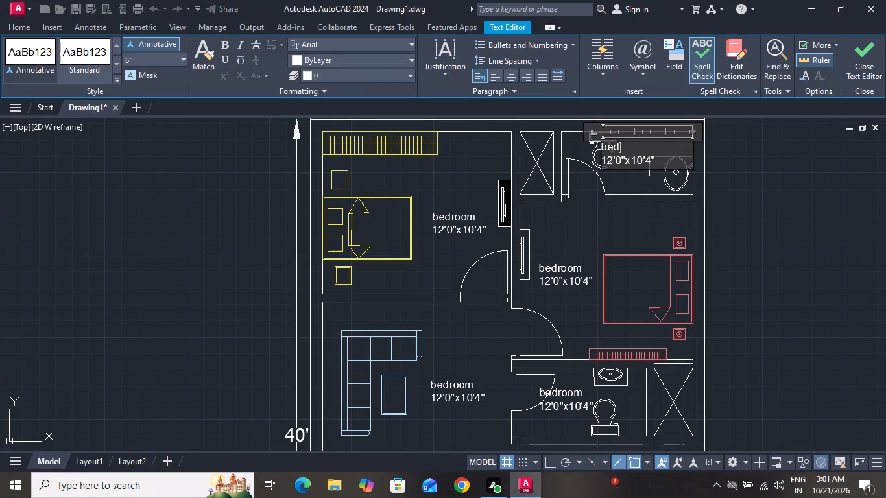
pyautogui.press('BackSpace')
pyautogui.press('BackSpace')
pyautogui.press('BackSpace')
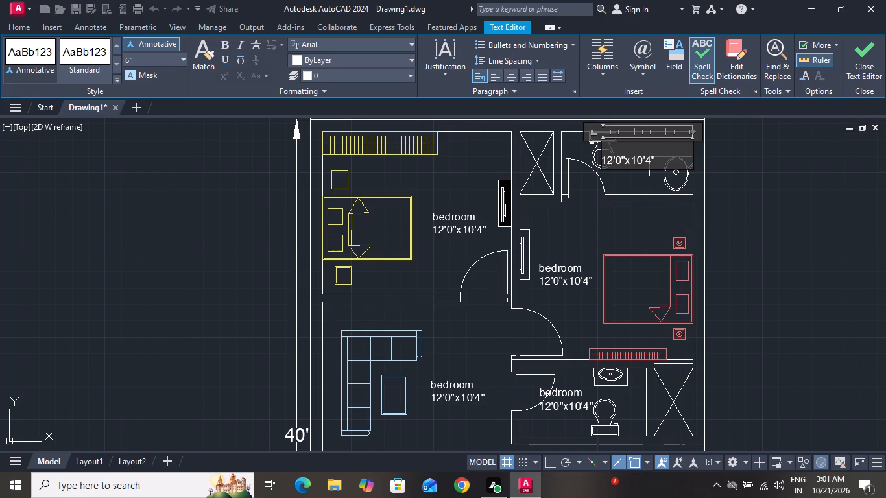
pyautogui.write('to')
pyautogui.write('il')
pyautogui.press('e')
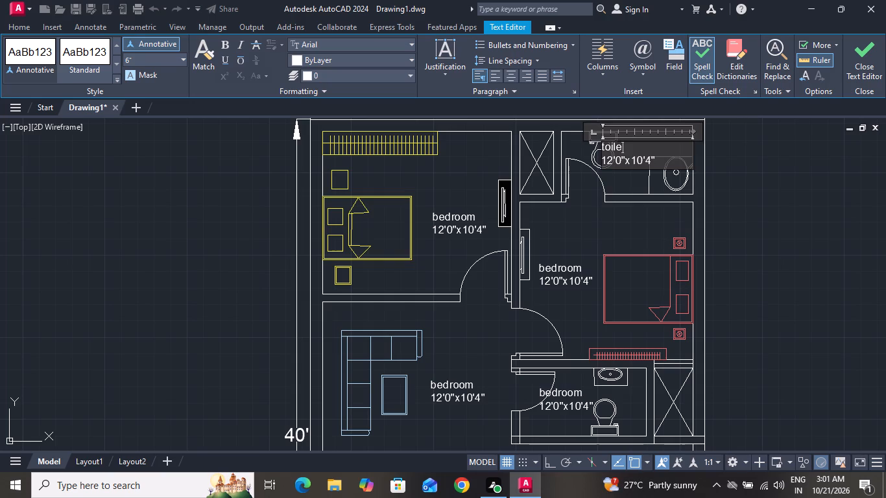
pyautogui.press('t')
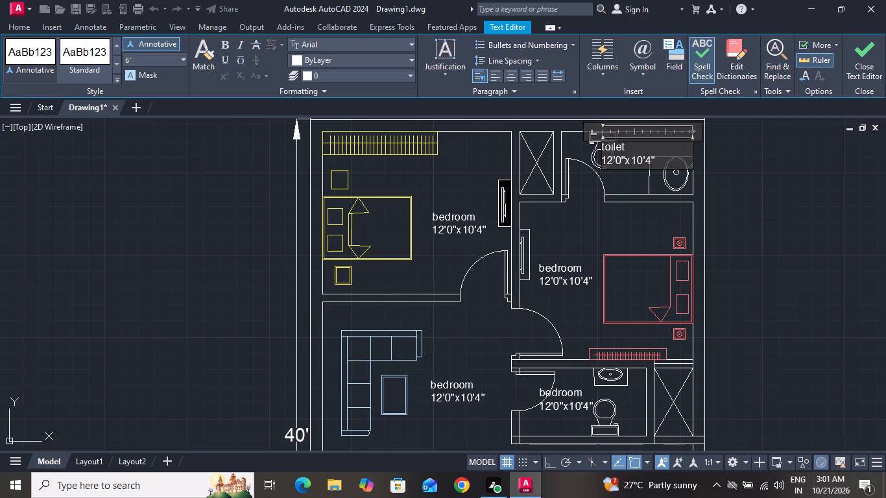
# Replace the size line of the upper bathroom's label with 8'4"x4'0" and finish editing the text.
pyautogui.click(664, 160)
pyautogui.press('BackSpace')
pyautogui.press('BackSpace')
pyautogui.press('BackSpace')
pyautogui.press('BackSpace')
pyautogui.press('BackSpace')
pyautogui.press('BackSpace')
pyautogui.press('BackSpace')
pyautogui.press('BackSpace')
pyautogui.press('BackSpace')
pyautogui.press('BackSpace')
pyautogui.press('BackSpace')
pyautogui.write('8\'4"')
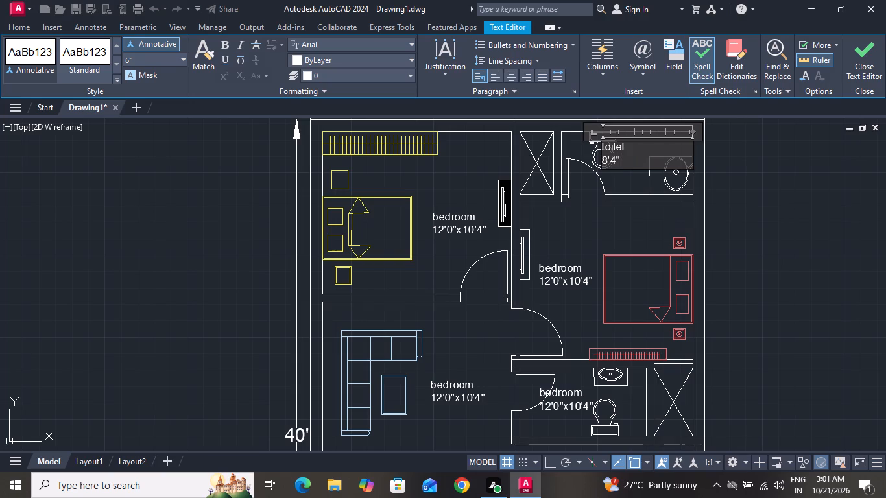
pyautogui.press('x')
pyautogui.write("4'0")
pyautogui.hotkey('shift', '"')
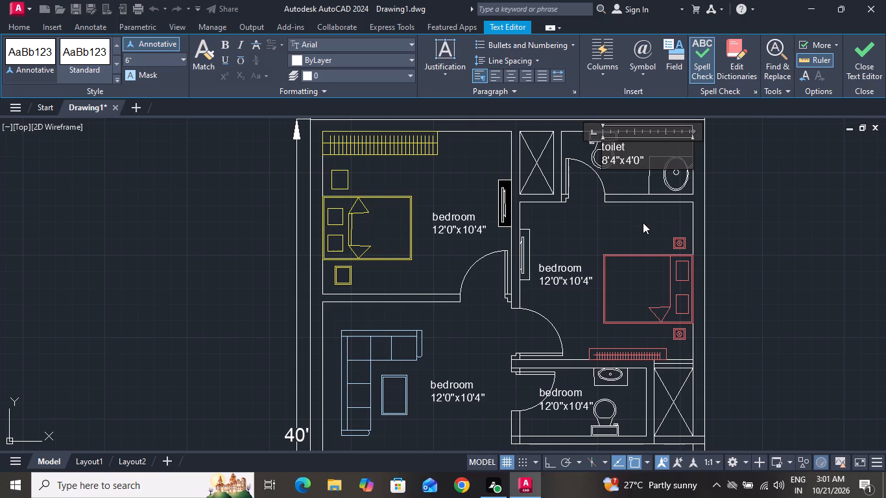
pyautogui.click(643, 222)
# Edit the label of the bedroom with the red bed to read "bedroom" with the size 11'4"x10'0" beneath.
pyautogui.doubleClick(578, 270)
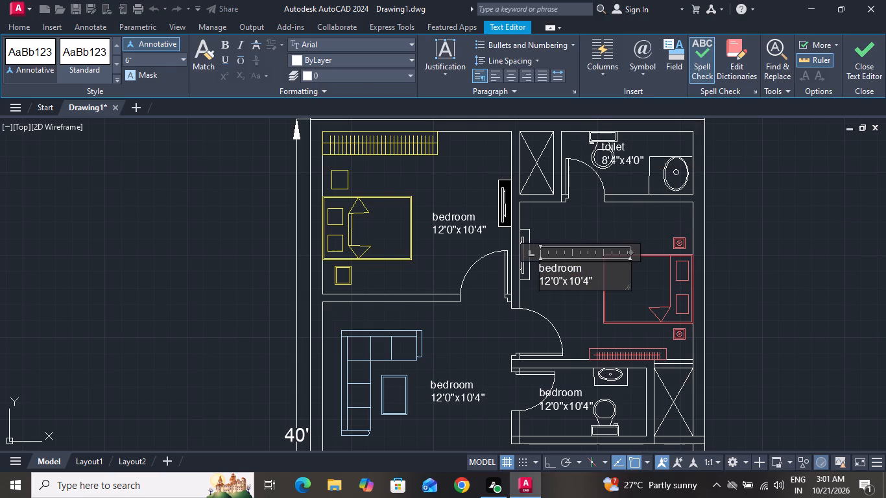
pyautogui.click(597, 279)
pyautogui.press('BackSpace')
pyautogui.press('BackSpace')
pyautogui.press('BackSpace')
pyautogui.press('BackSpace')
pyautogui.press('BackSpace')
pyautogui.press('BackSpace')
pyautogui.press('BackSpace')
pyautogui.press('BackSpace')
pyautogui.press('BackSpace')
pyautogui.press('BackSpace')
pyautogui.press('BackSpace')
pyautogui.press('BackSpace')
pyautogui.press('BackSpace')
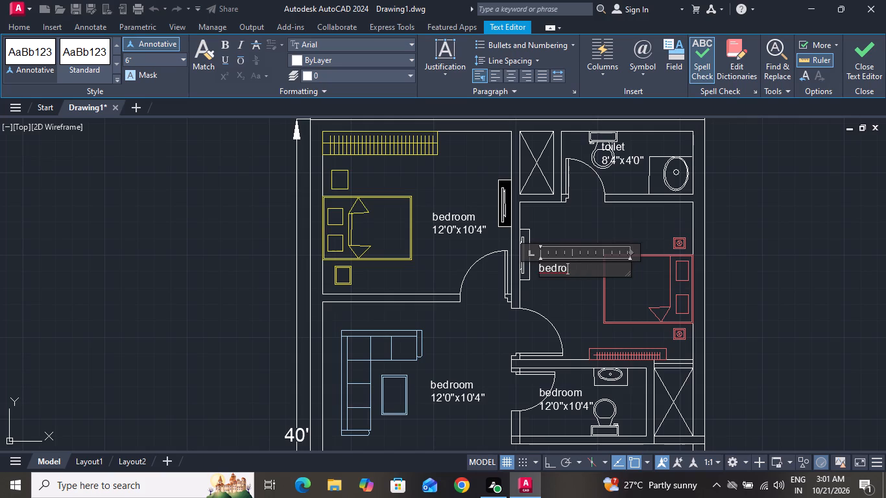
pyautogui.press('BackSpace')
pyautogui.write('om')
pyautogui.press('Return')
pyautogui.write('11')
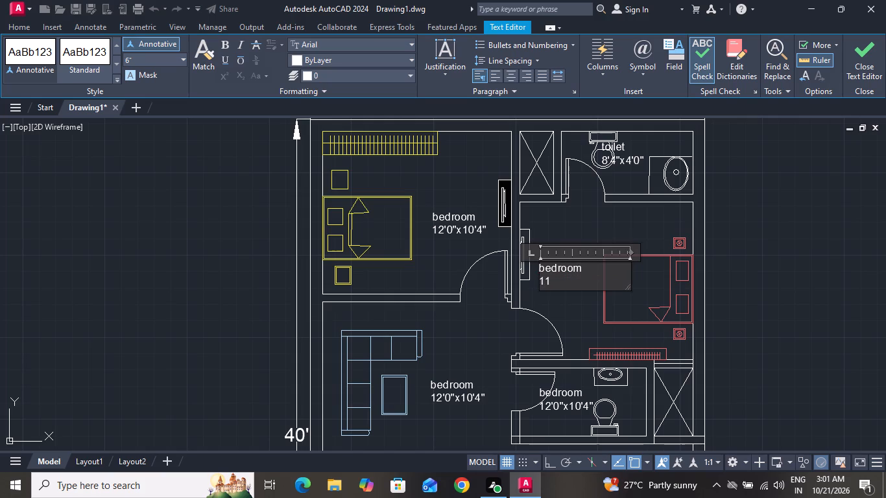
pyautogui.press("'")
pyautogui.write('4"')
pyautogui.press('x')
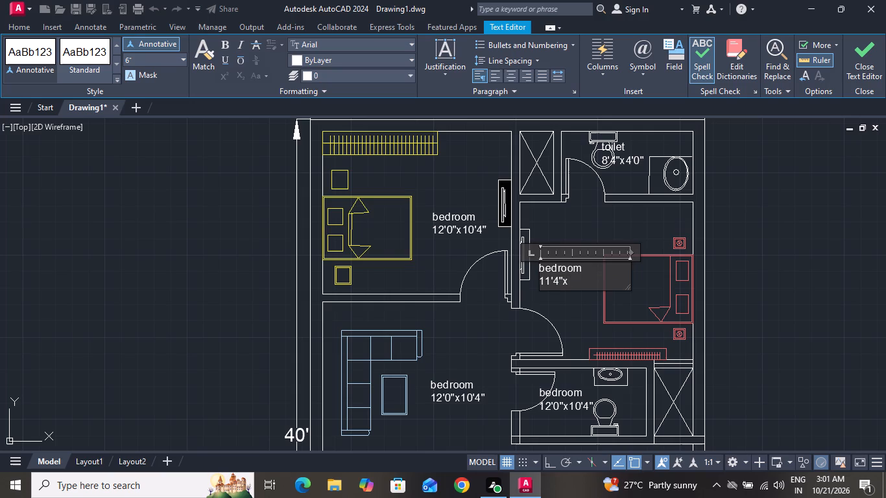
pyautogui.write("4'4")
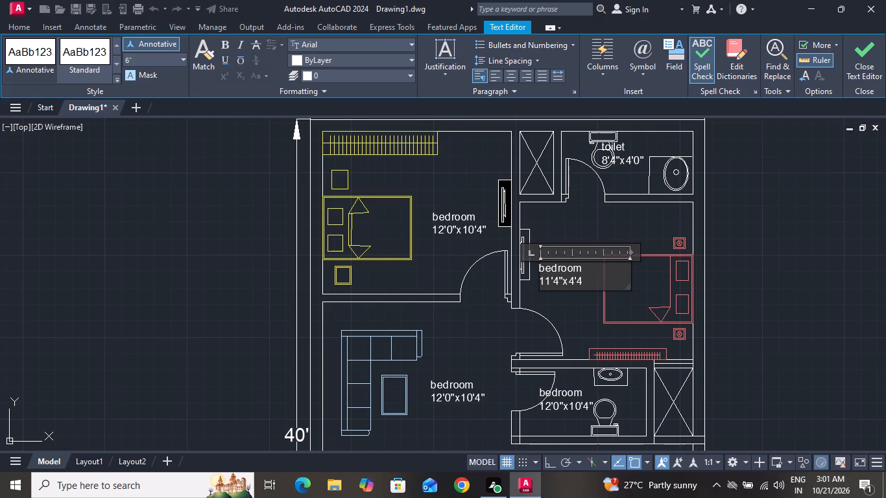
pyautogui.press('BackSpace')
pyautogui.press('BackSpace')
pyautogui.press('BackSpace')
pyautogui.write('10\'0"')
# Change the room name to "toilet" in the label of the bathroom below the red-bed bedroom.
pyautogui.click(574, 389)
pyautogui.tripleClick(578, 391)
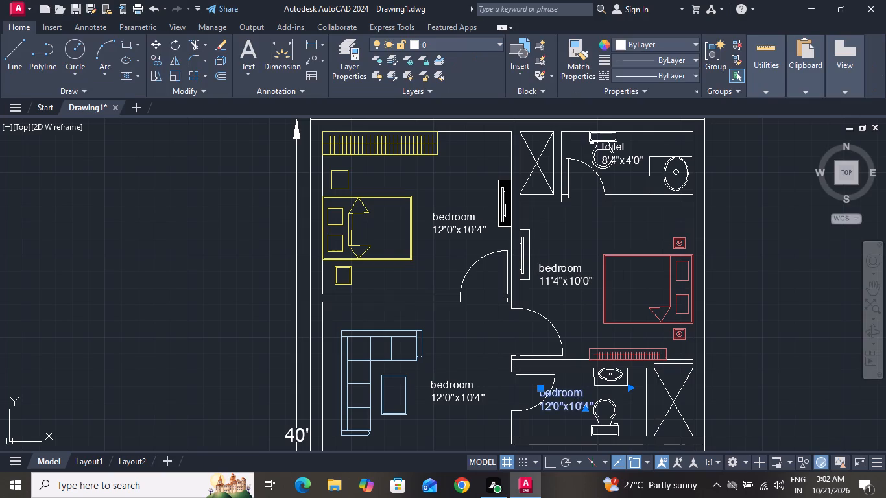
pyautogui.click(584, 392)
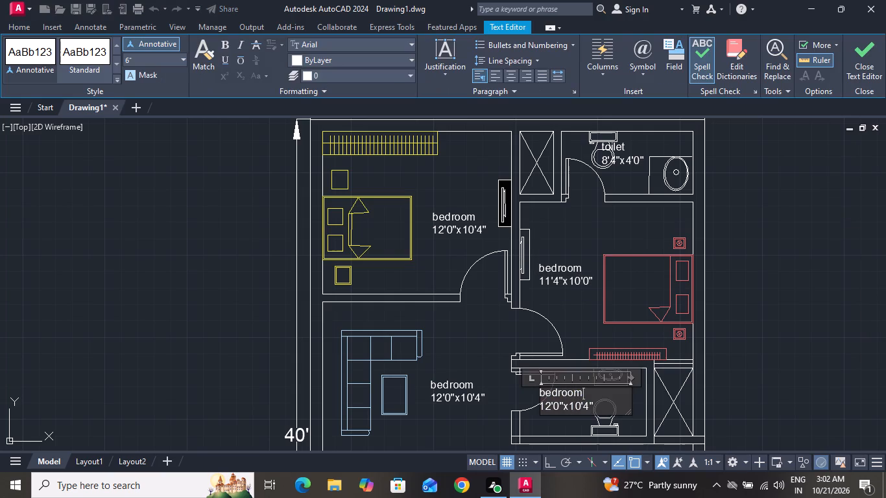
pyautogui.press('BackSpace')
pyautogui.press('BackSpace')
pyautogui.press('BackSpace')
pyautogui.press('BackSpace')
pyautogui.press('BackSpace')
pyautogui.press('BackSpace')
pyautogui.press('BackSpace')
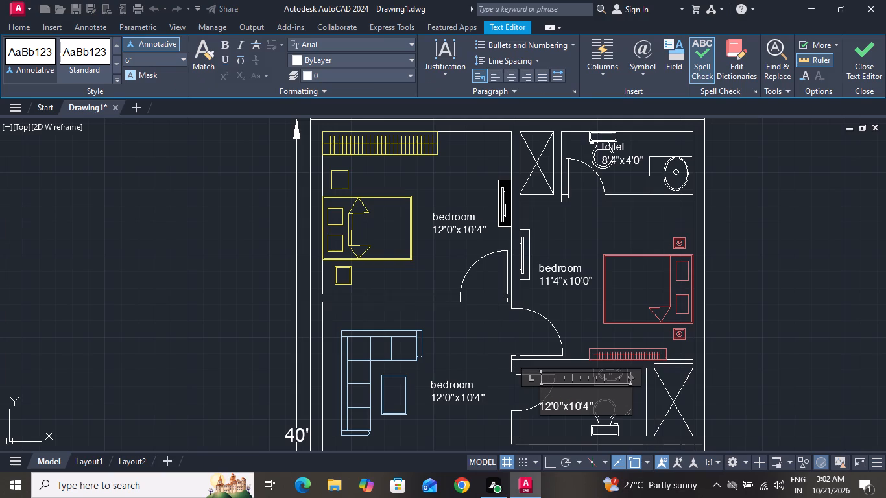
pyautogui.write('toil')
pyautogui.press('e')
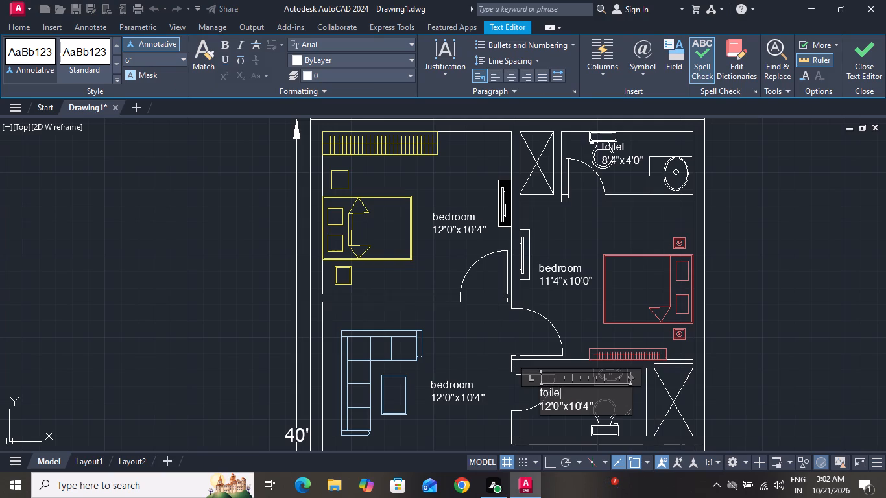
pyautogui.press('t')
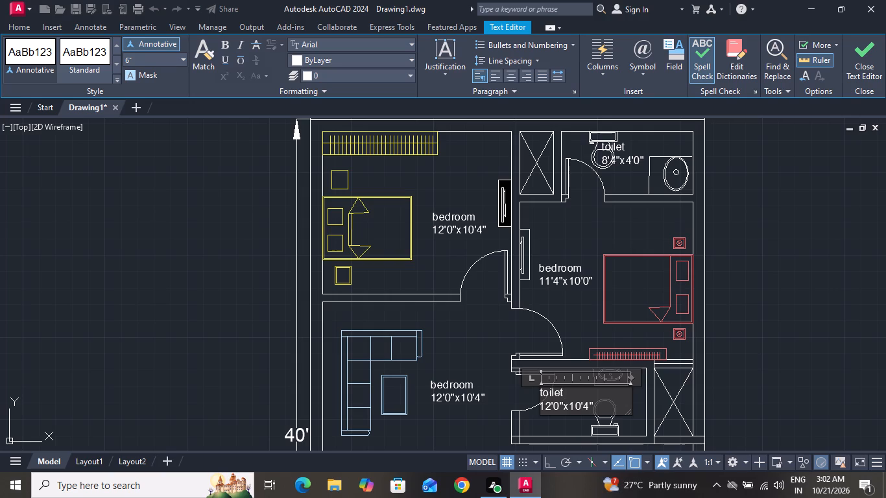
# Replace the size line of that lower bathroom's label with 8'4"x4'4".
pyautogui.click(599, 403)
pyautogui.press('BackSpace')
pyautogui.press('BackSpace')
pyautogui.press('BackSpace')
pyautogui.press('BackSpace')
pyautogui.press('BackSpace')
pyautogui.press('BackSpace')
pyautogui.press('BackSpace')
pyautogui.press('BackSpace')
pyautogui.press('BackSpace')
pyautogui.press('BackSpace')
pyautogui.press('BackSpace')
pyautogui.write("8'4")
pyautogui.write('"x')
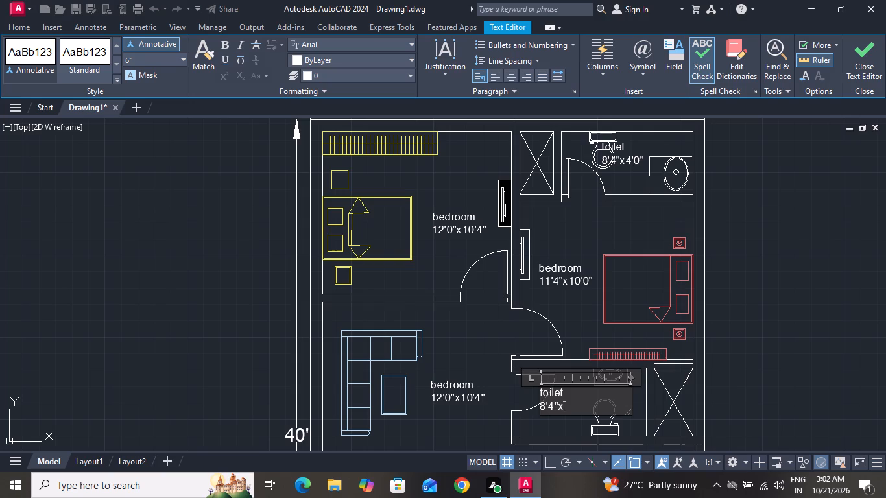
pyautogui.write("4'4")
pyautogui.hotkey('shift', '"')
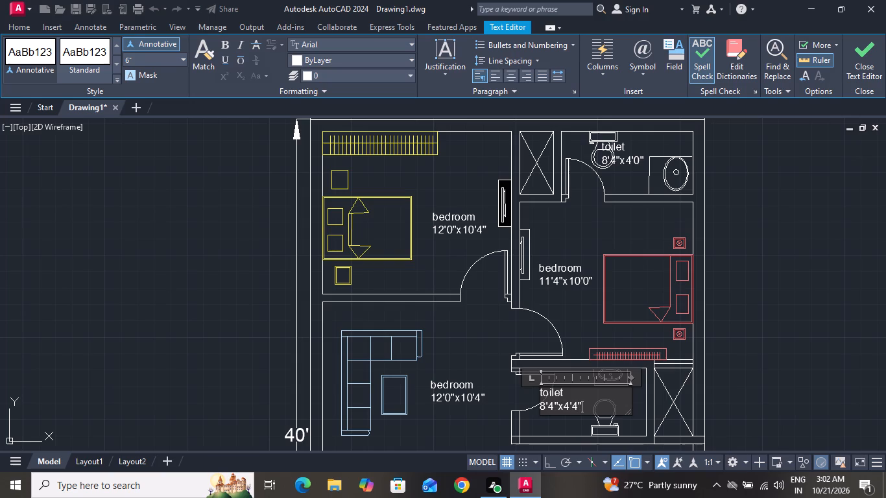
# Finish editing the lower toilet's label and move it sideways, clear of the door swing and towards the toilet fixtures.
pyautogui.click(497, 414)
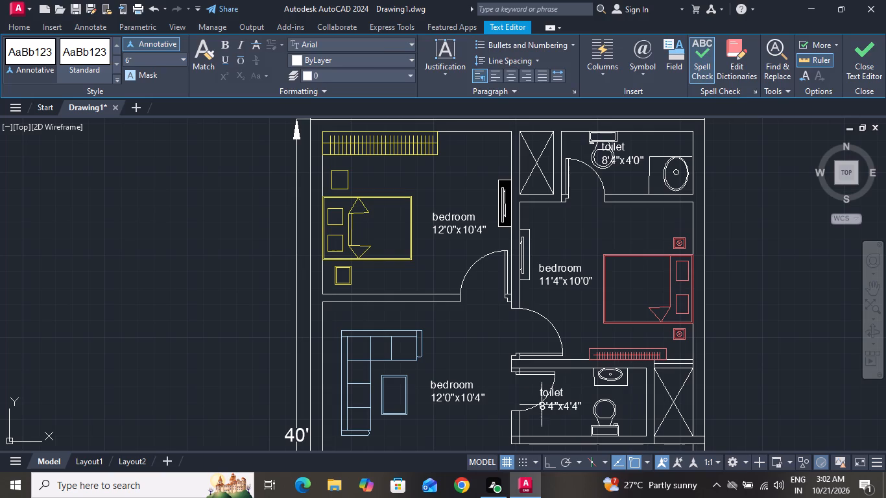
pyautogui.click(566, 409)
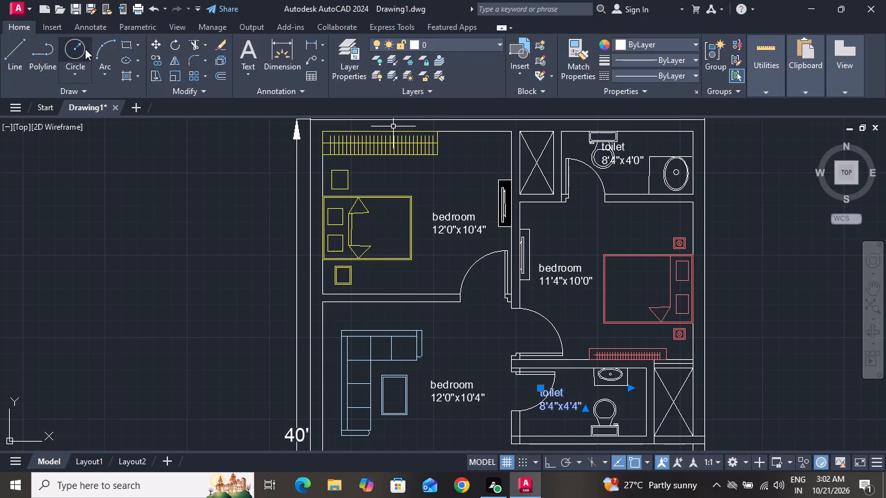
pyautogui.click(156, 44)
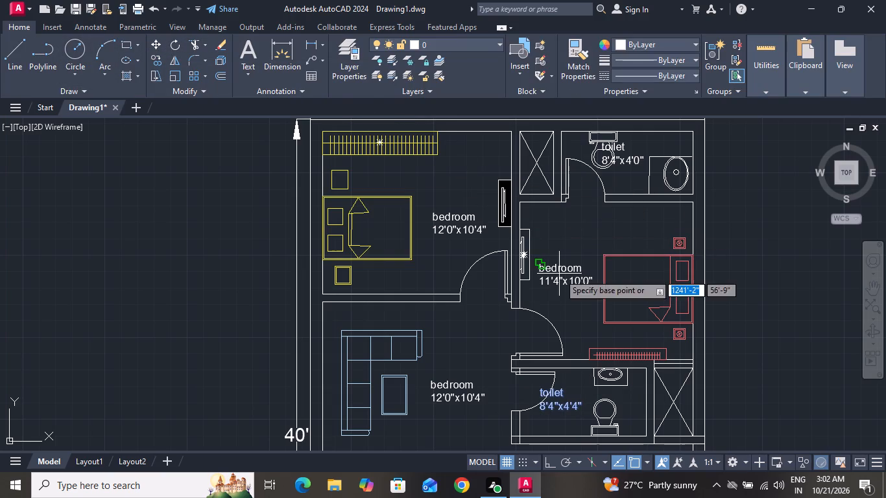
pyautogui.moveTo(566, 396); pyautogui.dragTo(575, 396)
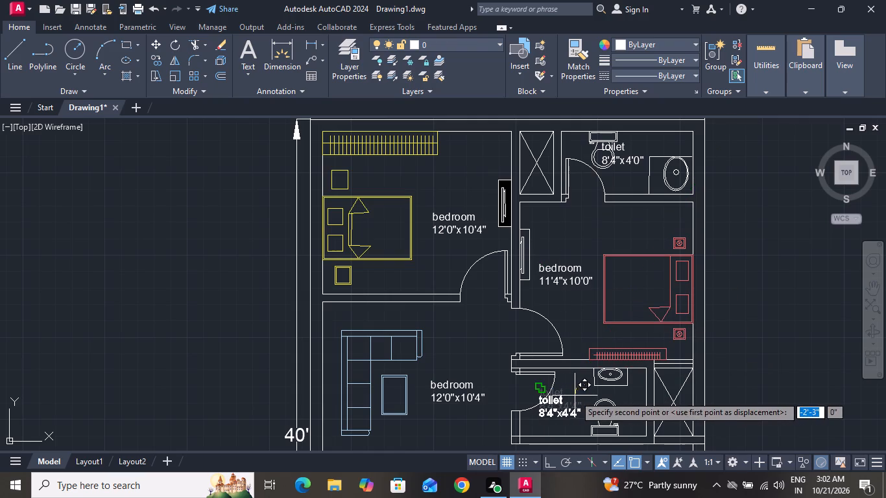
pyautogui.moveTo(575, 396); pyautogui.dragTo(590, 390)
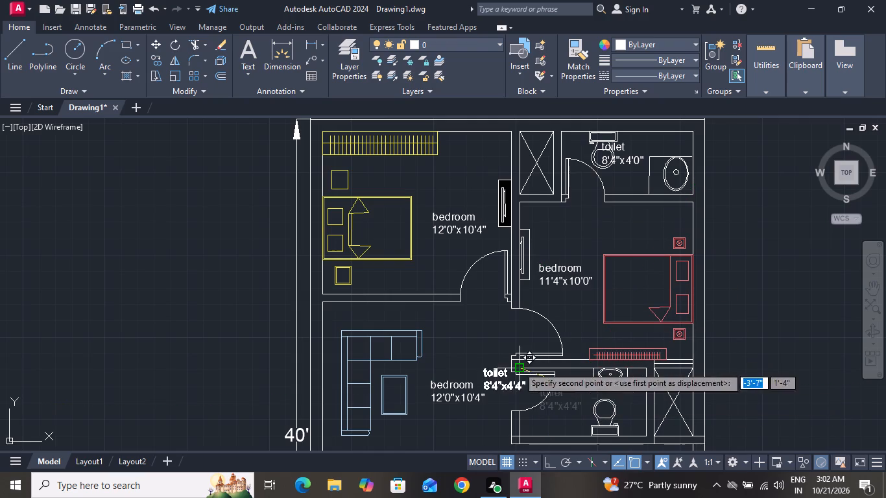
pyautogui.click(596, 388)
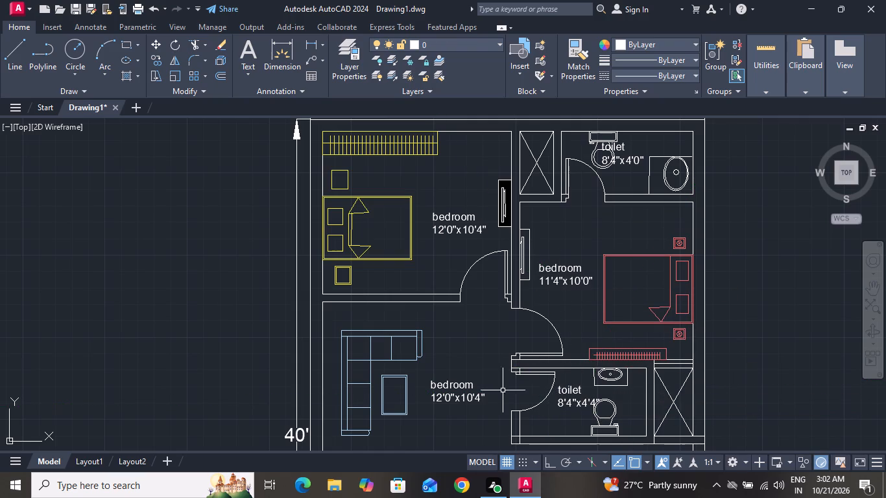
# Change the room name to "living" in the label beside the L-shaped sofa.
pyautogui.tripleClick(466, 385)
pyautogui.click(466, 385)
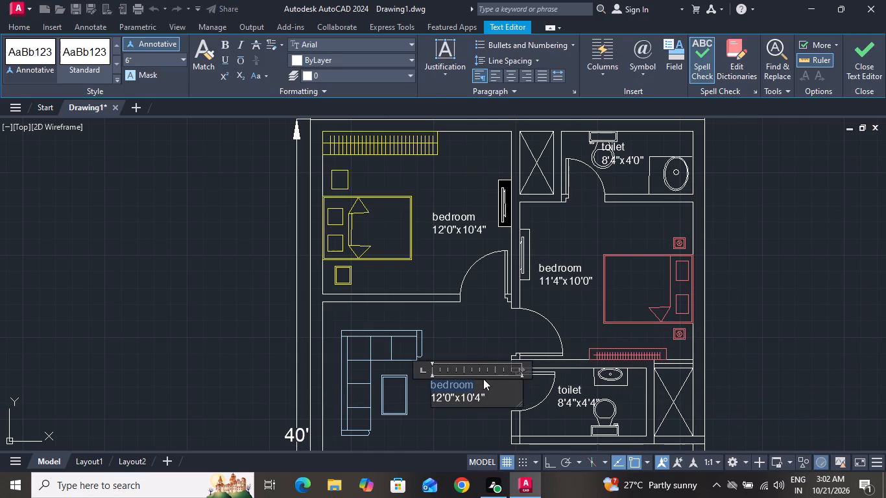
pyautogui.click(483, 379)
pyautogui.click(483, 380)
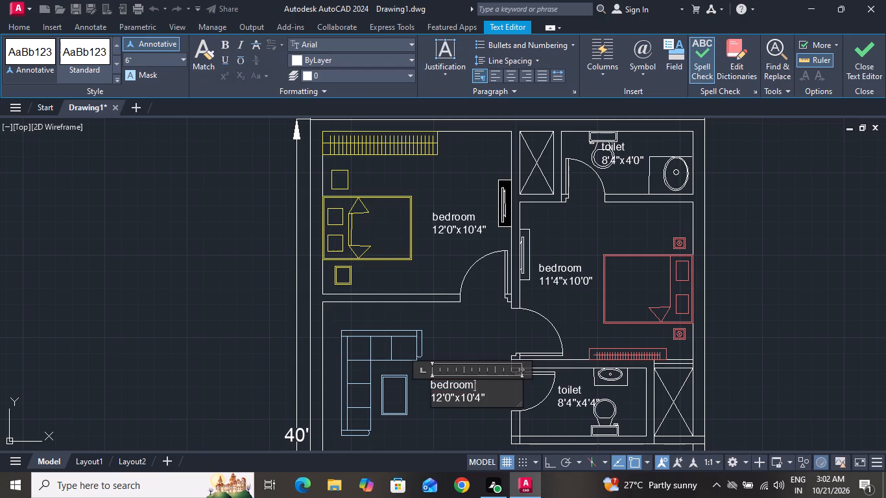
pyautogui.press('BackSpace')
pyautogui.press('BackSpace')
pyautogui.press('BackSpace')
pyautogui.press('BackSpace')
pyautogui.press('BackSpace')
pyautogui.press('BackSpace')
pyautogui.press('BackSpace')
pyautogui.write('living')
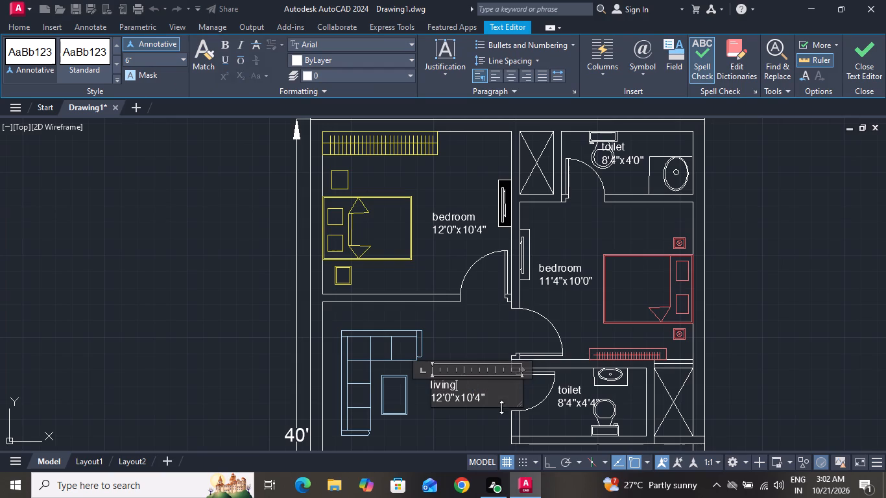
# Replace the size line of the living room's label with 12'4"x13'8" and finish editing the text.
pyautogui.click(495, 399)
pyautogui.press('BackSpace')
pyautogui.press('BackSpace')
pyautogui.press('BackSpace')
pyautogui.press('BackSpace')
pyautogui.press('BackSpace')
pyautogui.press('BackSpace')
pyautogui.press('BackSpace')
pyautogui.press('BackSpace')
pyautogui.press('BackSpace')
pyautogui.press('BackSpace')
pyautogui.press('BackSpace')
pyautogui.write('12')
pyautogui.write('\'4"x')
pyautogui.write('13\'8"')
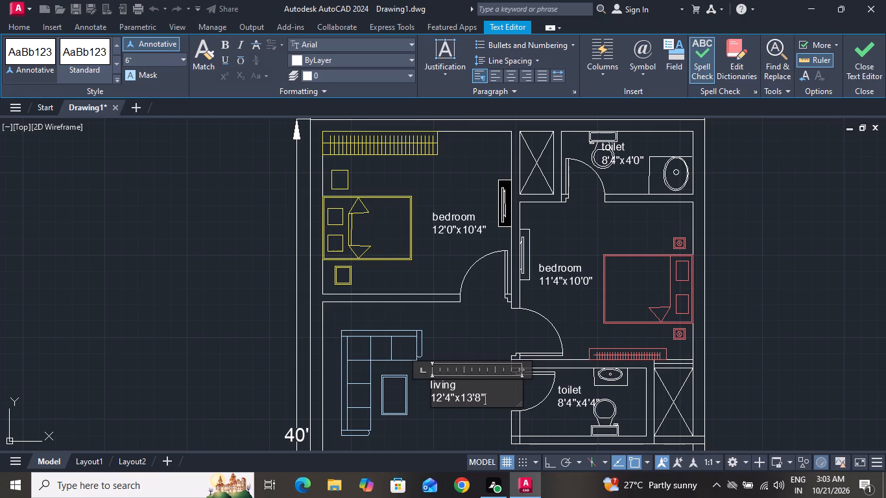
pyautogui.click(464, 436)
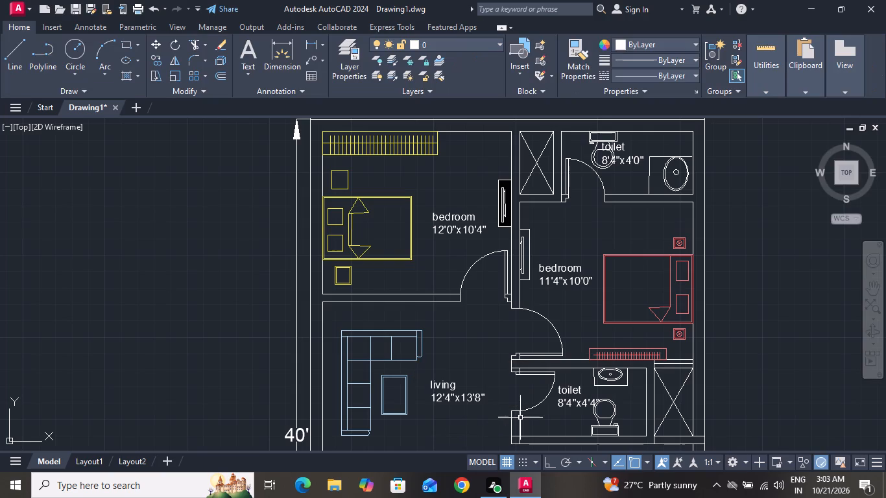
# Change the room name to "kitchen/dining" in the label just below the orange dining table.
pyautogui.scroll(-1, 521, 421)
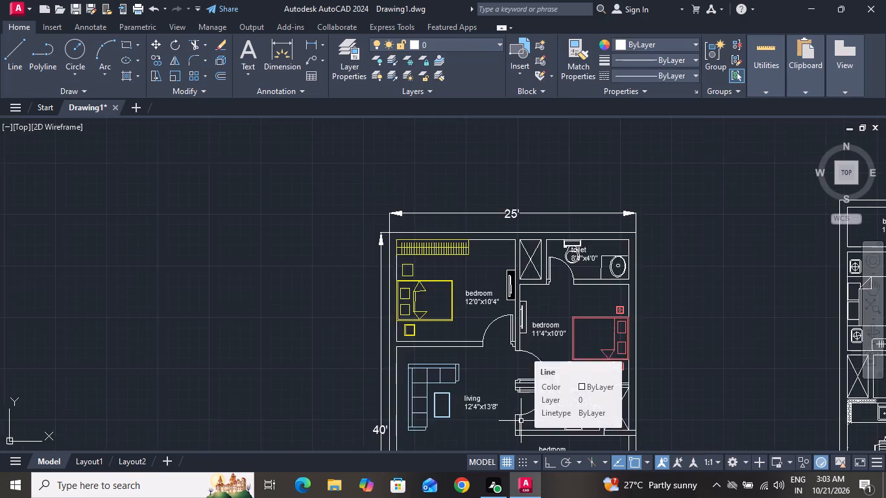
pyautogui.scroll(-1, 521, 421)
pyautogui.keyDown('ctrl'); pyautogui.scroll(3, 528, 444); pyautogui.keyUp('ctrl')
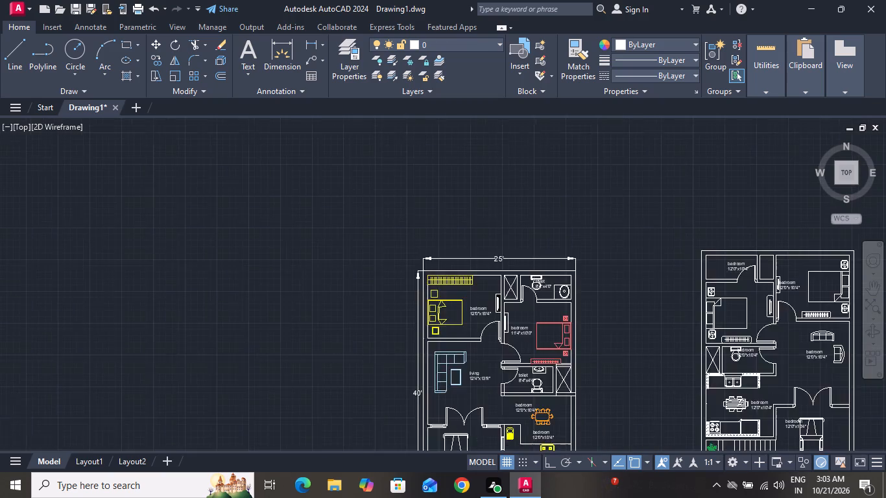
pyautogui.keyDown('ctrl'); pyautogui.scroll(1, 528, 444); pyautogui.keyUp('ctrl')
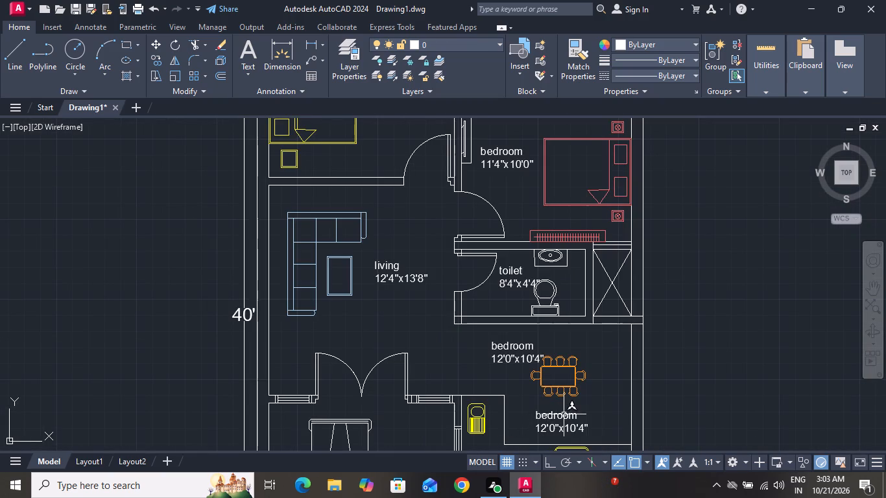
pyautogui.doubleClick(565, 414)
pyautogui.click(586, 416)
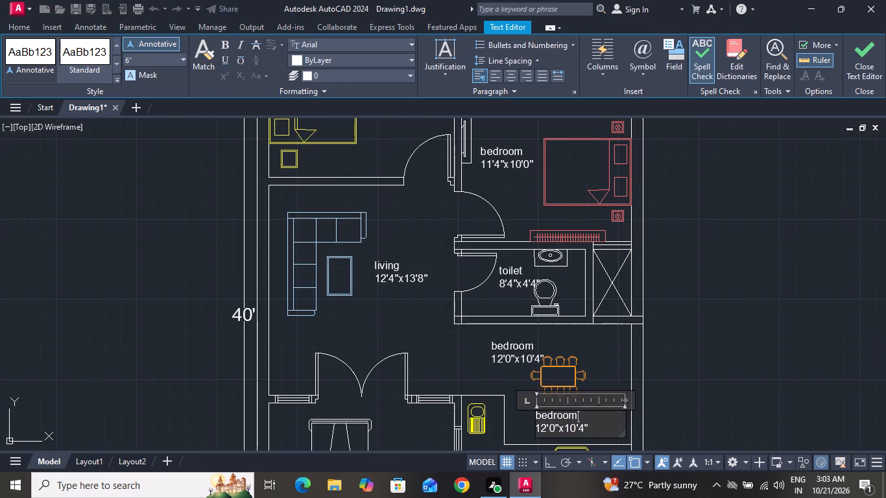
pyautogui.press('BackSpace')
pyautogui.press('BackSpace')
pyautogui.press('BackSpace')
pyautogui.press('BackSpace')
pyautogui.press('BackSpace')
pyautogui.press('BackSpace')
pyautogui.press('BackSpace')
pyautogui.press('BackSpace')
pyautogui.press('BackSpace')
pyautogui.press('BackSpace')
pyautogui.press('BackSpace')
pyautogui.press('BackSpace')
pyautogui.press('BackSpace')
pyautogui.press('BackSpace')
pyautogui.press('BackSpace')
pyautogui.press('BackSpace')
pyautogui.press('BackSpace')
pyautogui.press('BackSpace')
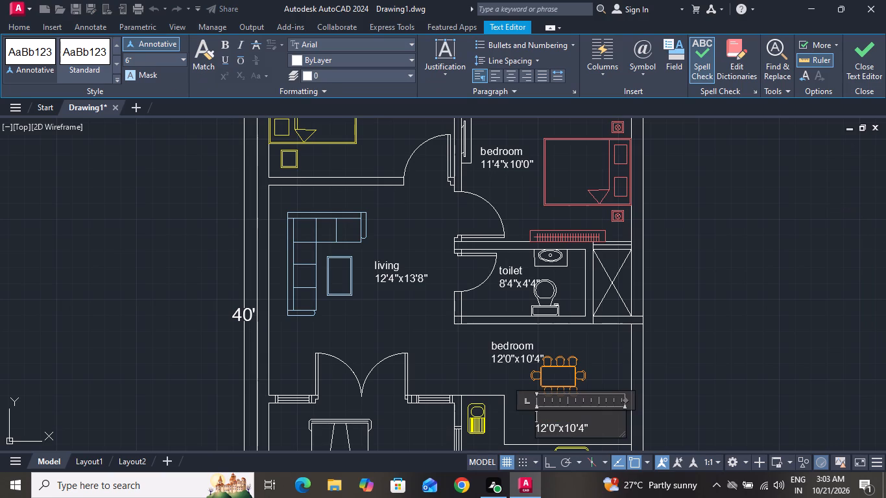
pyautogui.write('kitche')
pyautogui.press('n')
pyautogui.press('/')
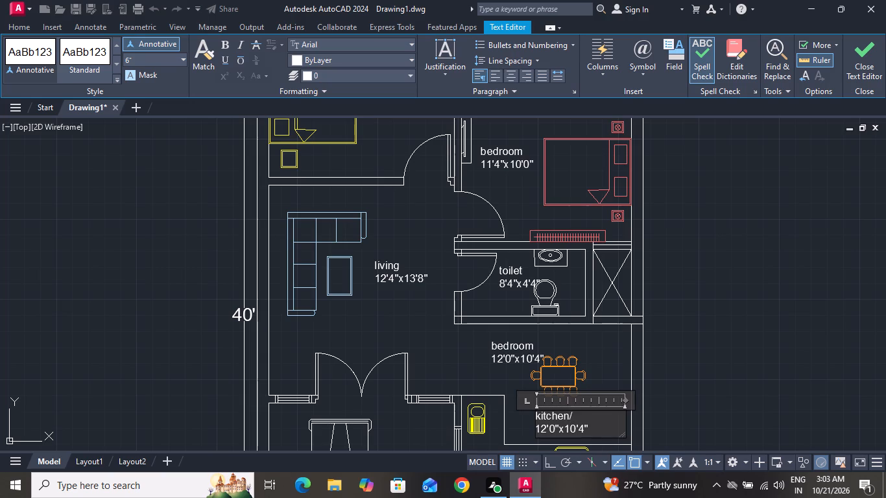
pyautogui.write('dining')
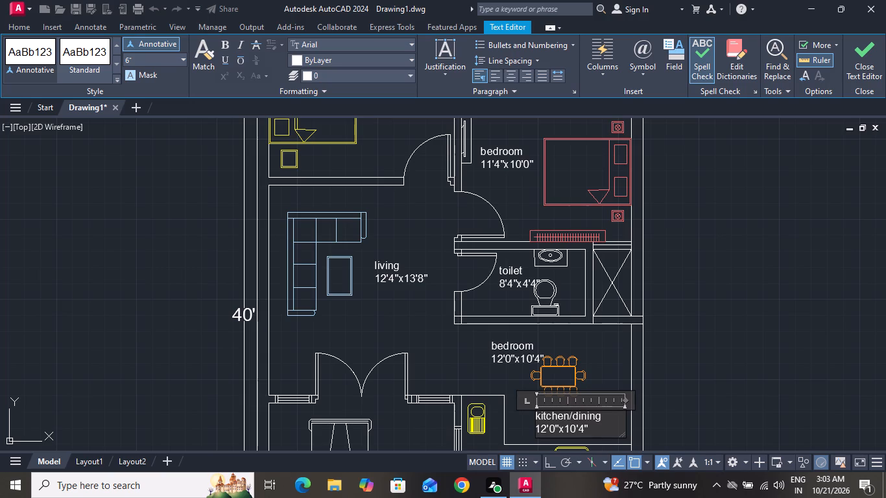
# Replace the size line of the kitchen/dining label with 11'4"x10'0" and finish editing the text.
pyautogui.click(590, 429)
pyautogui.press('BackSpace')
pyautogui.press('BackSpace')
pyautogui.press('BackSpace')
pyautogui.press('BackSpace')
pyautogui.press('BackSpace')
pyautogui.press('BackSpace')
pyautogui.press('BackSpace')
pyautogui.press('BackSpace')
pyautogui.press('BackSpace')
pyautogui.press('BackSpace')
pyautogui.press('BackSpace')
pyautogui.press('BackSpace')
pyautogui.press('BackSpace')
pyautogui.press('BackSpace')
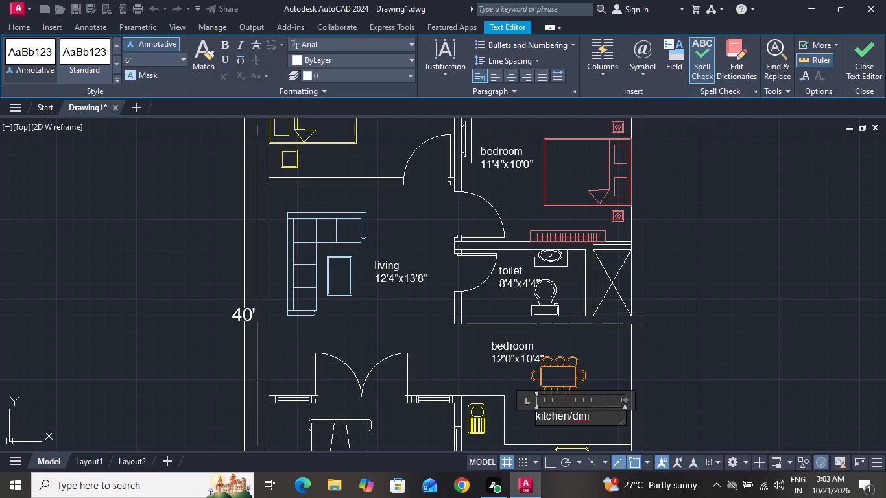
pyautogui.write('ng')
pyautogui.press('Return')
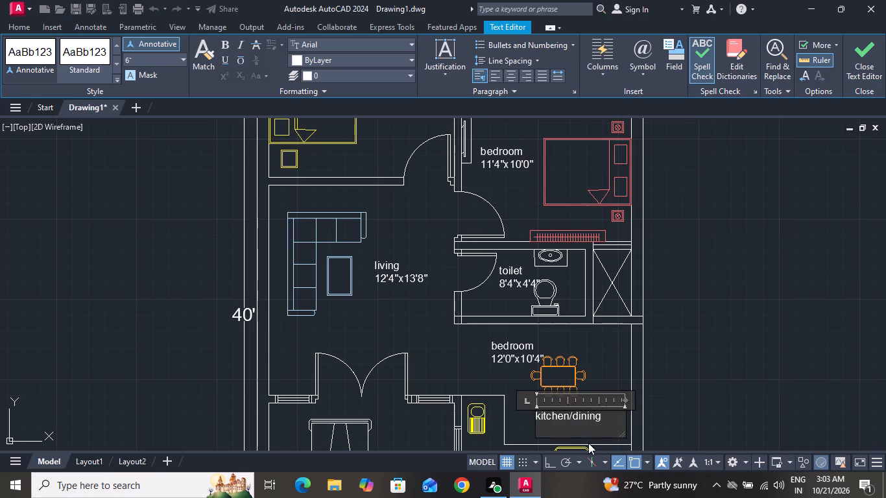
pyautogui.write('11')
pyautogui.write('\'4"')
pyautogui.press('x')
pyautogui.write("10'")
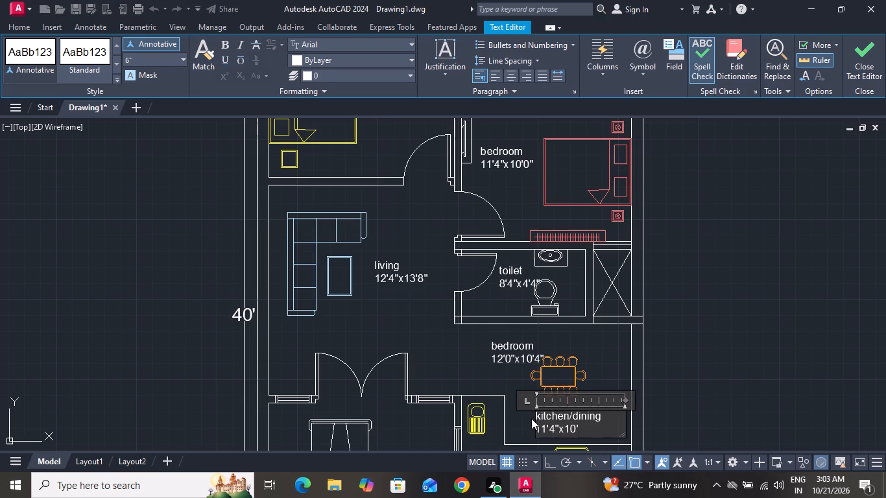
pyautogui.write('0"')
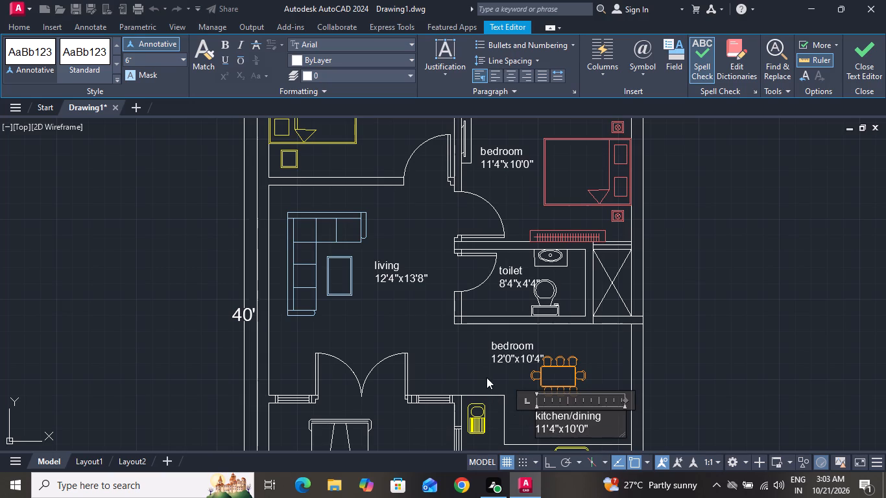
pyautogui.click(486, 375)
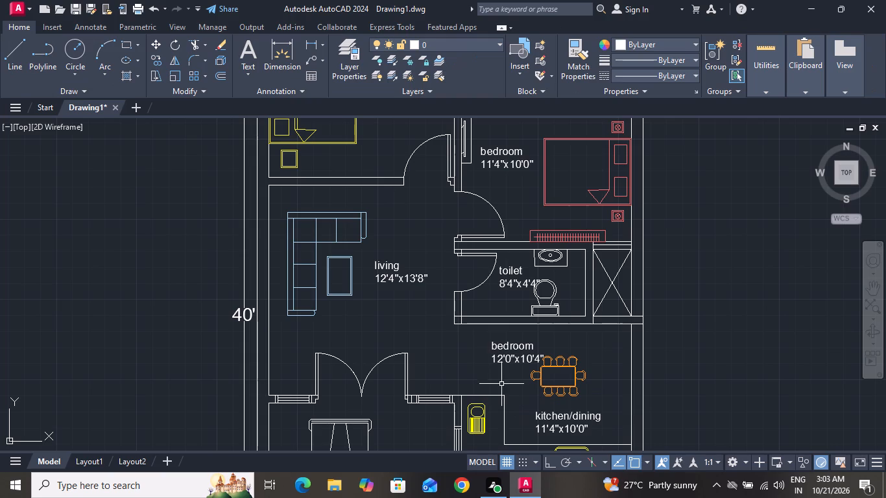
# Delete the surplus "bedroom" label beside the orange dining table.
pyautogui.click(494, 363)
pyautogui.press('Delete')
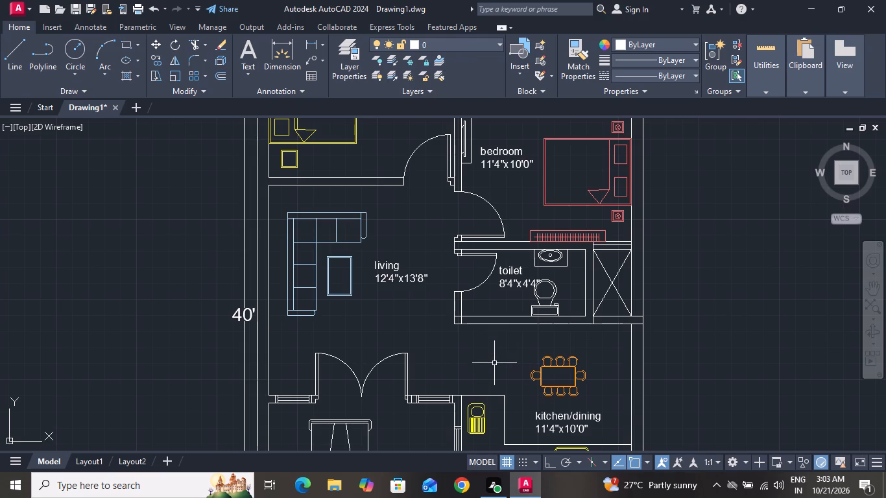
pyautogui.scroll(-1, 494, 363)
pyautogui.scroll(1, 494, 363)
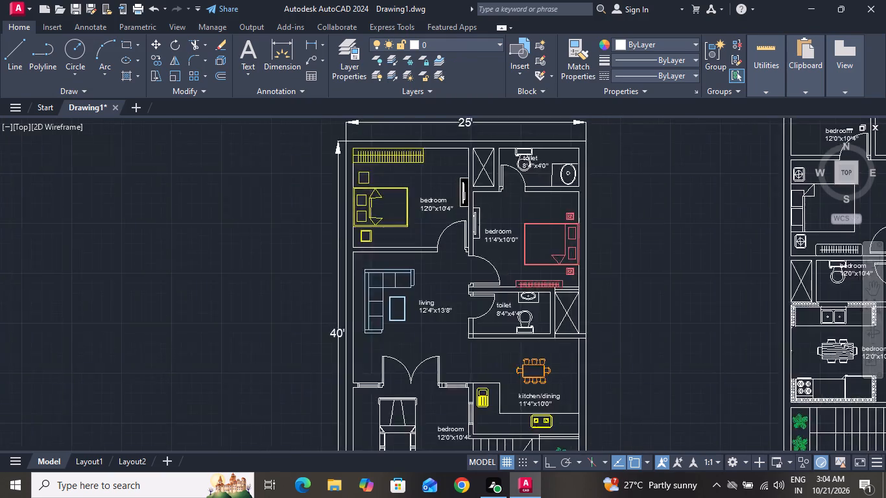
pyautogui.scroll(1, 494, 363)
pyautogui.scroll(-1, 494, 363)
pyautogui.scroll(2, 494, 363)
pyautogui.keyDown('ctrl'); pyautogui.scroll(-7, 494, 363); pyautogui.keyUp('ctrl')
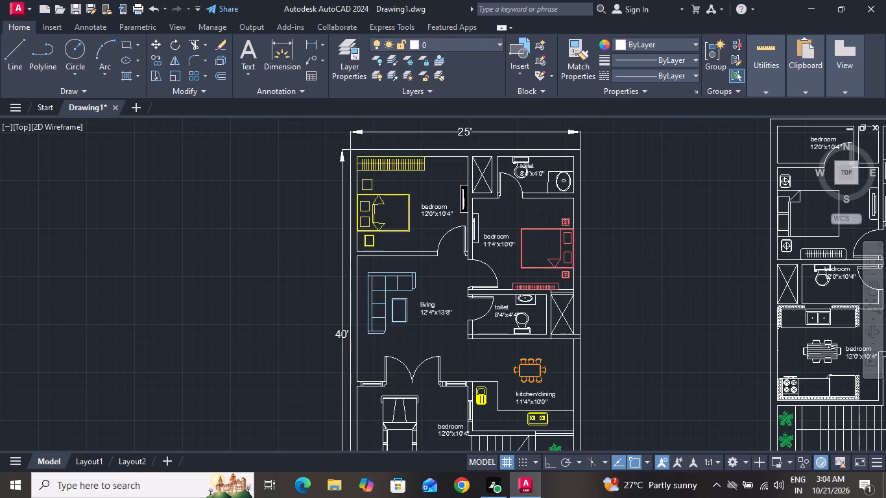
# Change the room name to "porch" in the "bedroom" label beside the car on the coloured floor plan.
pyautogui.keyDown('ctrl'); pyautogui.scroll(1, 464, 419); pyautogui.keyUp('ctrl')
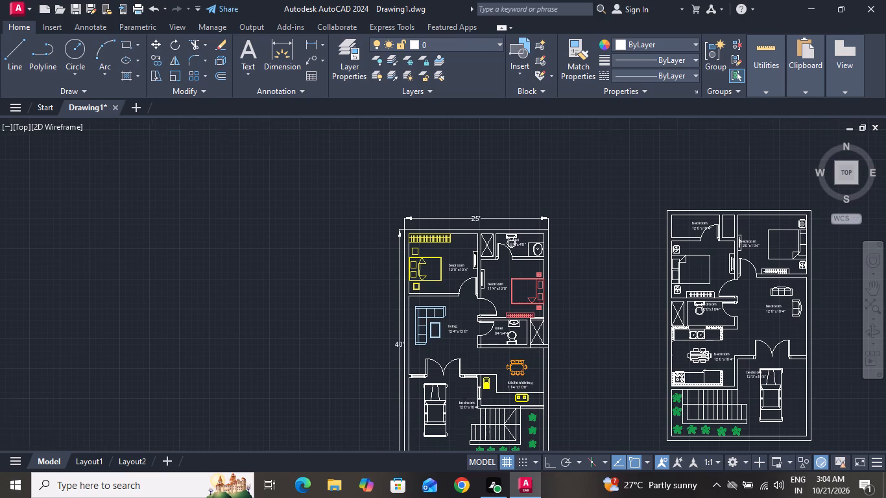
pyautogui.keyDown('ctrl'); pyautogui.scroll(2, 464, 419); pyautogui.keyUp('ctrl')
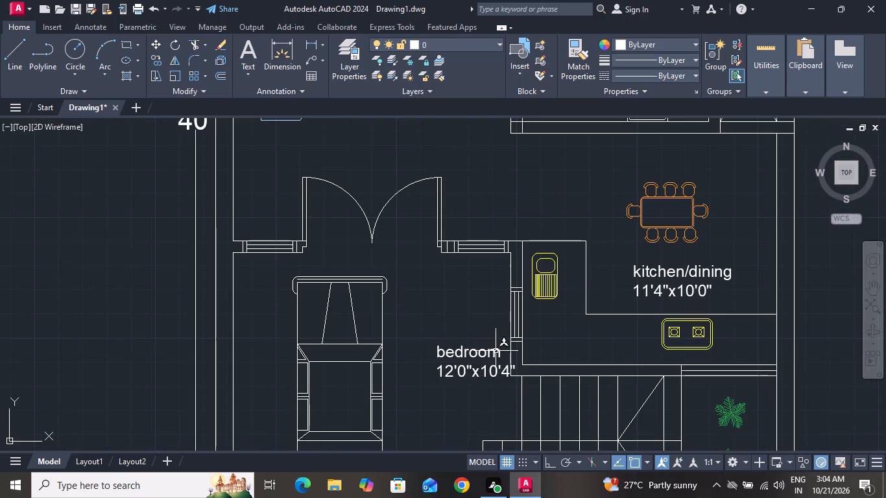
pyautogui.tripleClick(496, 351)
pyautogui.click(511, 353)
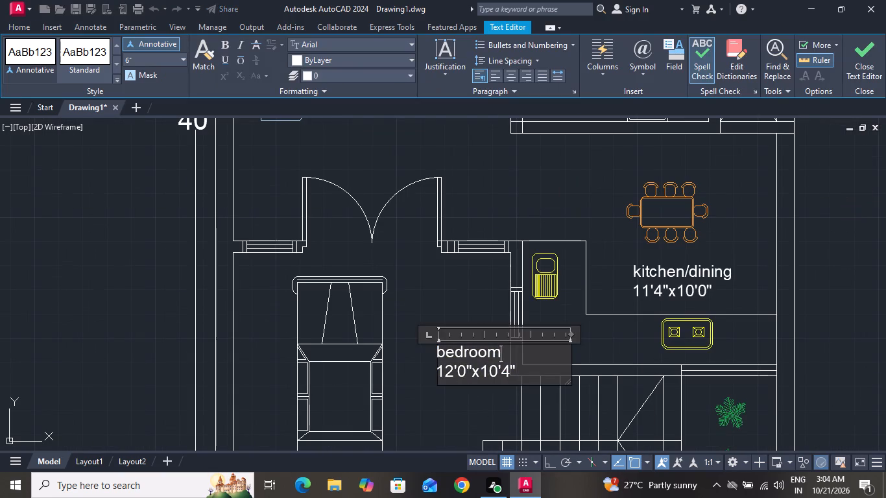
pyautogui.press('BackSpace')
pyautogui.press('BackSpace')
pyautogui.press('BackSpace')
pyautogui.press('BackSpace')
pyautogui.press('BackSpace')
pyautogui.press('BackSpace')
pyautogui.press('BackSpace')
pyautogui.press('BackSpace')
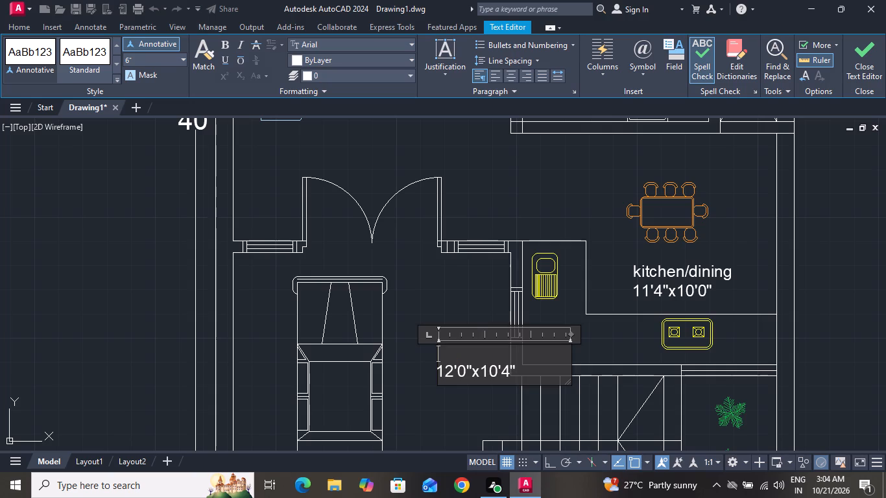
pyautogui.press('o')
pyautogui.press('BackSpace')
pyautogui.write('porch')
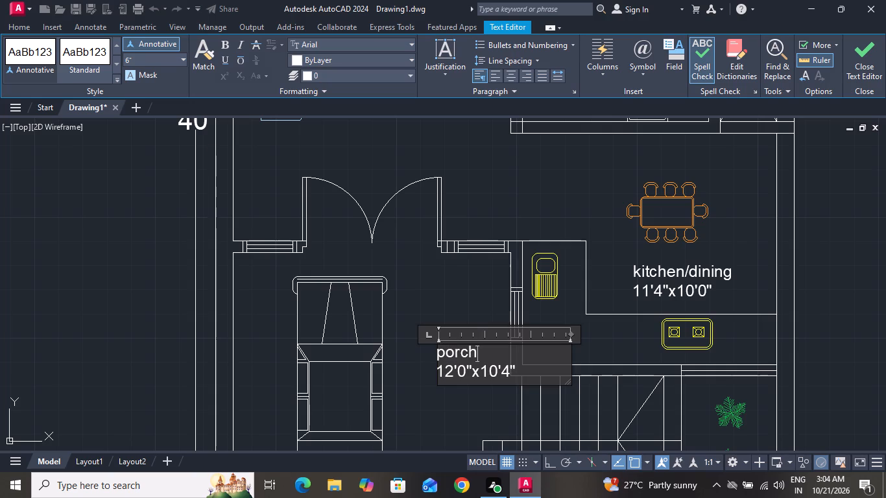
# Replace the size line of the porch label with 11'8"x14'4" and finish editing the text.
pyautogui.click(518, 368)
pyautogui.press('BackSpace')
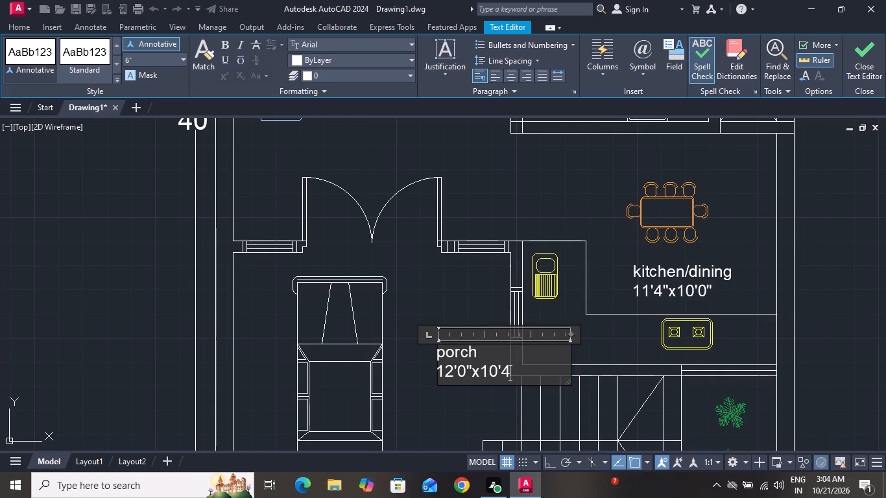
pyautogui.press('BackSpace')
pyautogui.press('BackSpace')
pyautogui.press('BackSpace')
pyautogui.press('BackSpace')
pyautogui.press('BackSpace')
pyautogui.press('BackSpace')
pyautogui.press('BackSpace')
pyautogui.press('BackSpace')
pyautogui.press('BackSpace')
pyautogui.press('BackSpace')
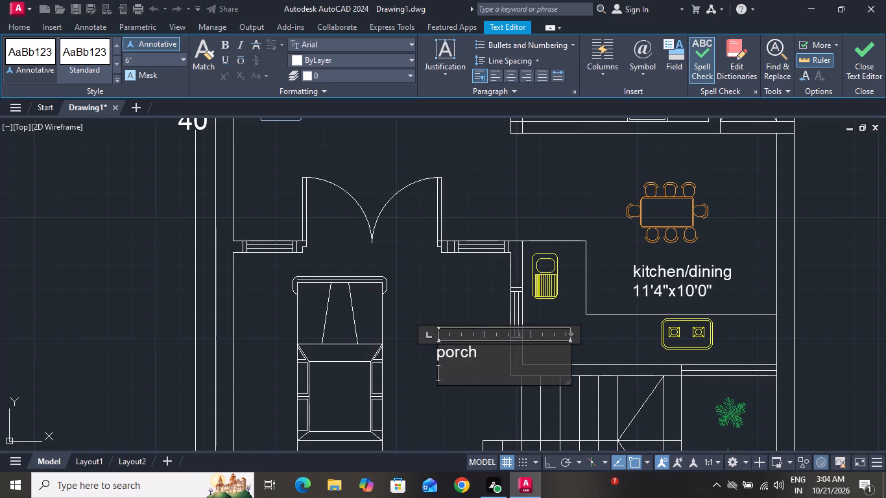
pyautogui.write('11')
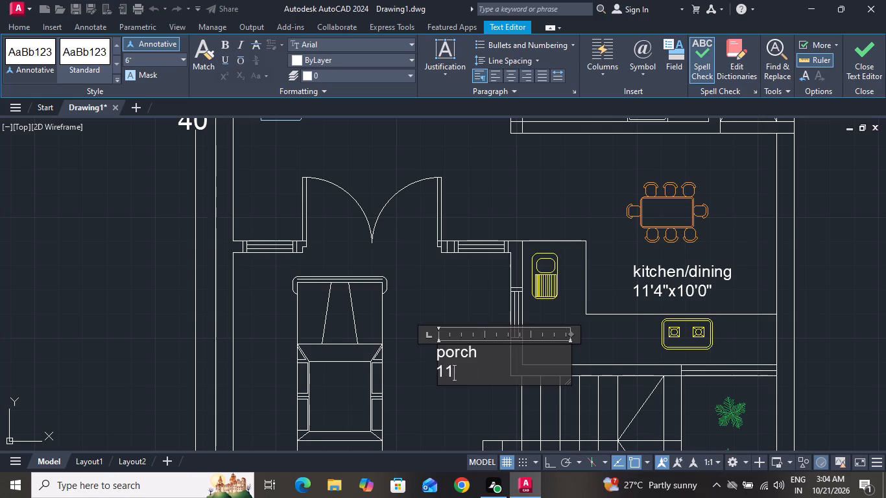
pyautogui.press(';')
pyautogui.press('BackSpace')
pyautogui.press("'")
pyautogui.press('8')
pyautogui.hotkey('shift', '"')
pyautogui.press('x')
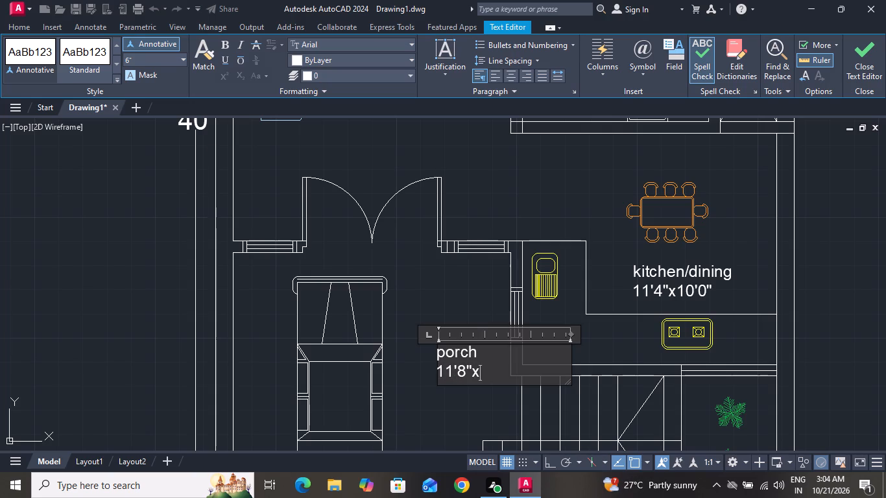
pyautogui.write("14'4")
pyautogui.hotkey('shift', '"')
pyautogui.click(470, 390)
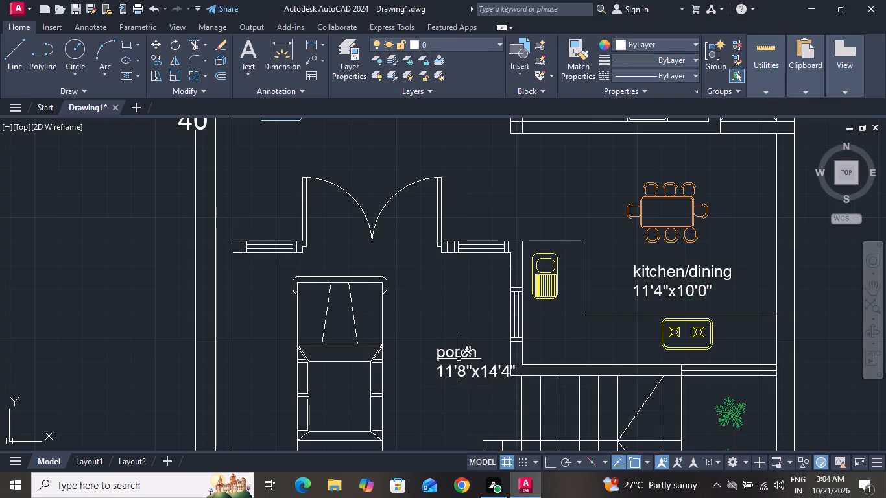
# Move the porch label slightly up and toward the car, clear of the kitchen wall.
pyautogui.click(459, 359)
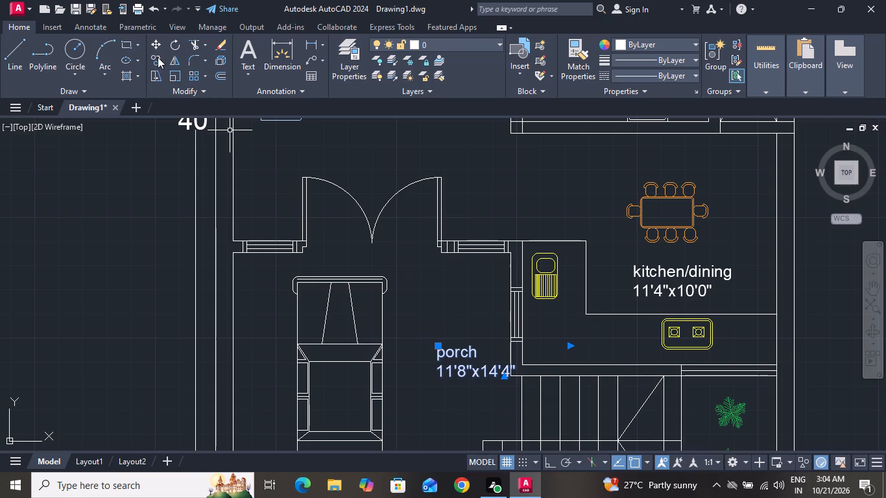
pyautogui.click(155, 42)
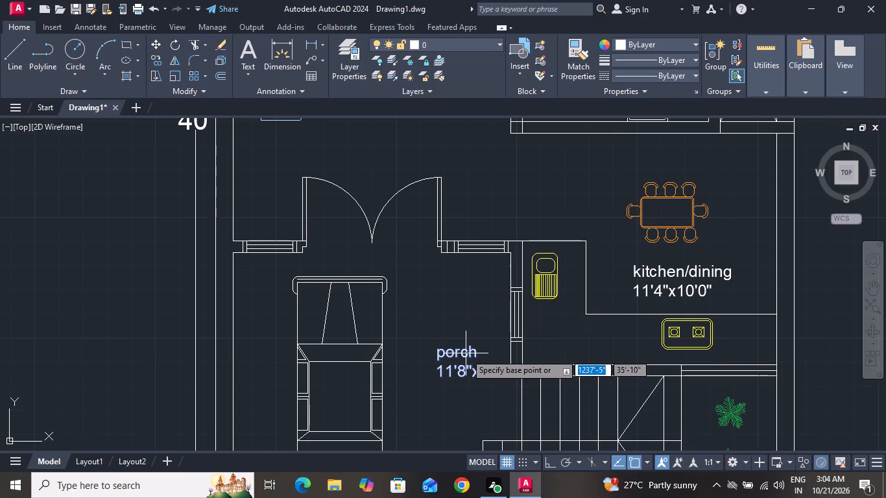
pyautogui.moveTo(465, 358); pyautogui.dragTo(416, 337)
pyautogui.click(416, 337)
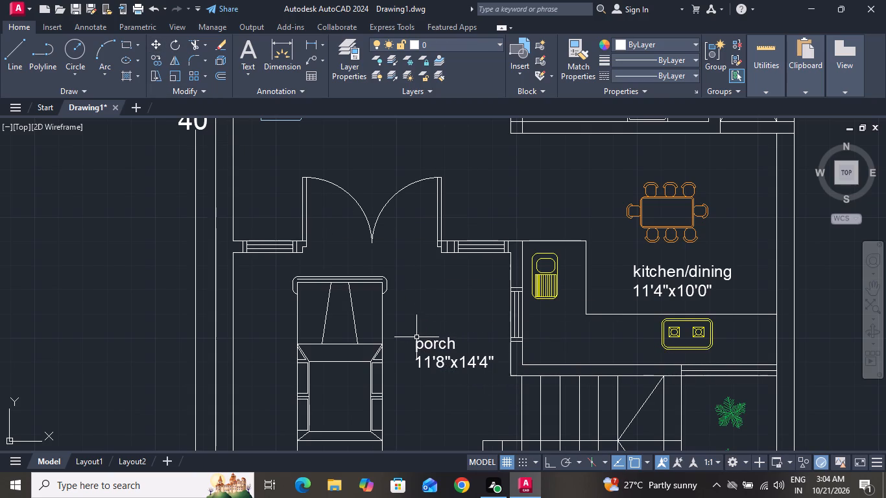
# Change the room name to "toilet" in the label of the small upper-left room on the uncoloured floor plan.
pyautogui.keyDown('ctrl'); pyautogui.scroll(-3, 416, 337); pyautogui.keyUp('ctrl')
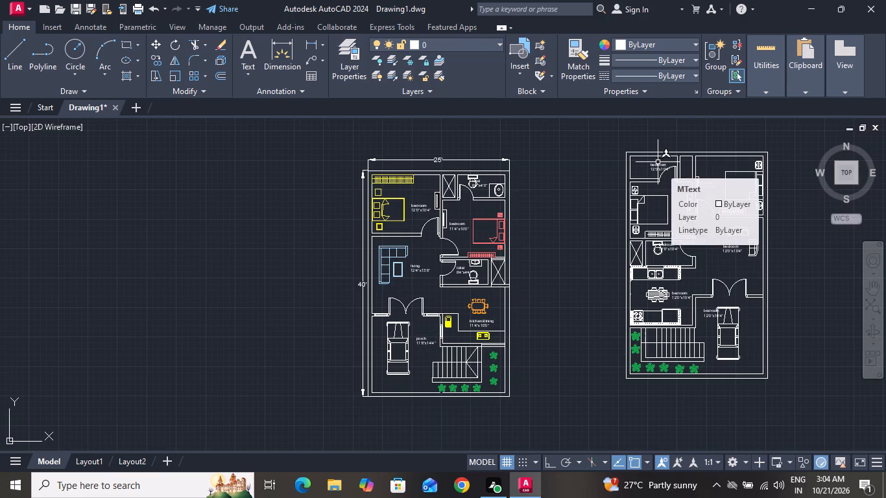
pyautogui.keyDown('ctrl'); pyautogui.scroll(6, 658, 162); pyautogui.keyUp('ctrl')
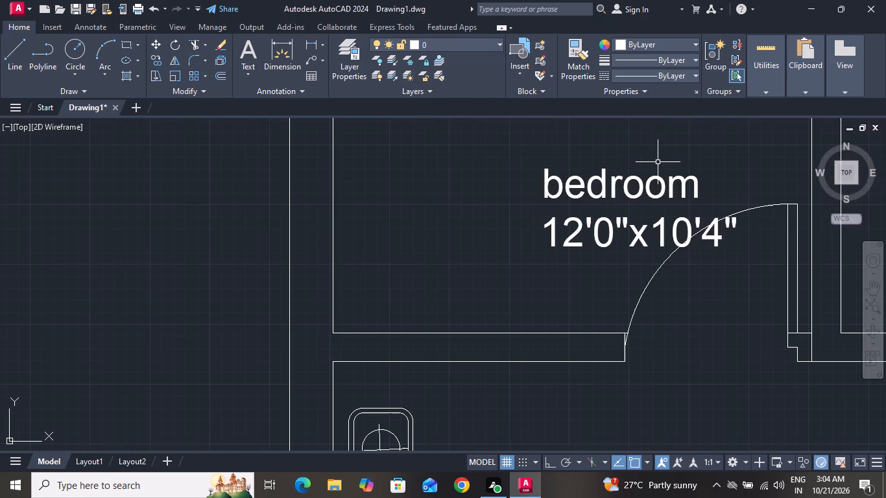
pyautogui.tripleClick(696, 185)
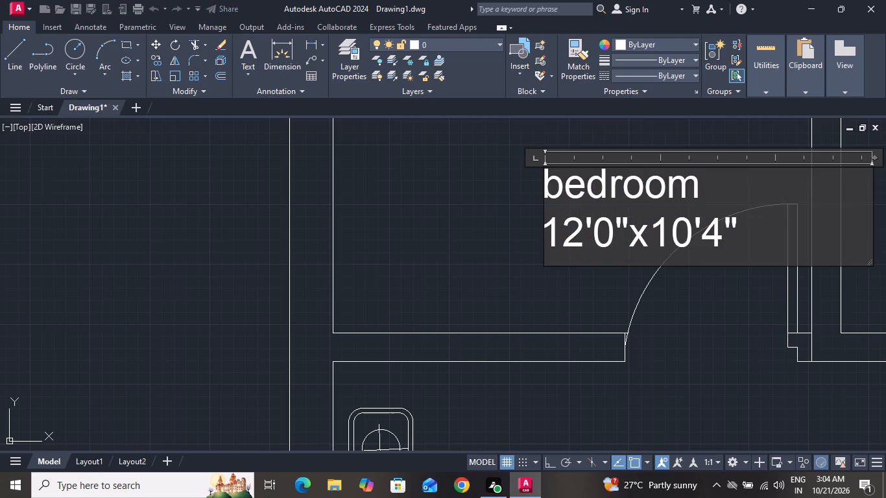
pyautogui.press('BackSpace')
pyautogui.press('BackSpace')
pyautogui.press('BackSpace')
pyautogui.press('BackSpace')
pyautogui.press('BackSpace')
pyautogui.press('BackSpace')
pyautogui.press('BackSpace')
pyautogui.press('BackSpace')
pyautogui.press('BackSpace')
pyautogui.press('BackSpace')
pyautogui.press('BackSpace')
pyautogui.press('BackSpace')
pyautogui.press('BackSpace')
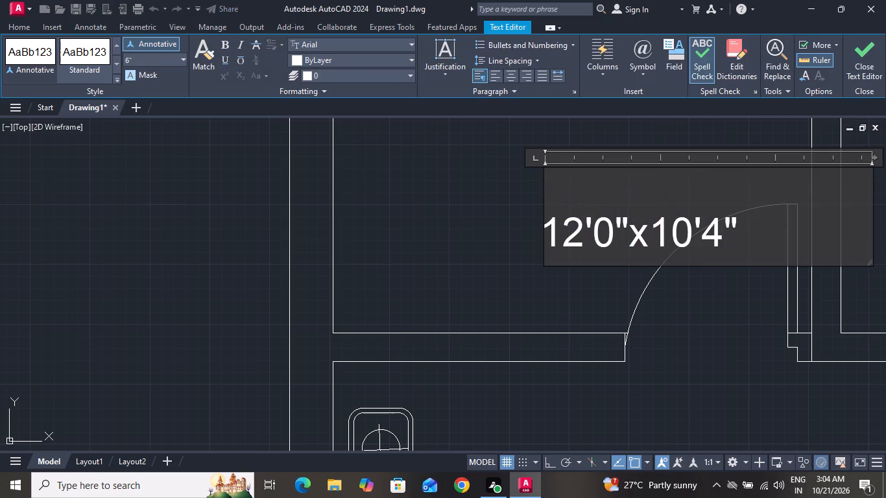
pyautogui.write('to')
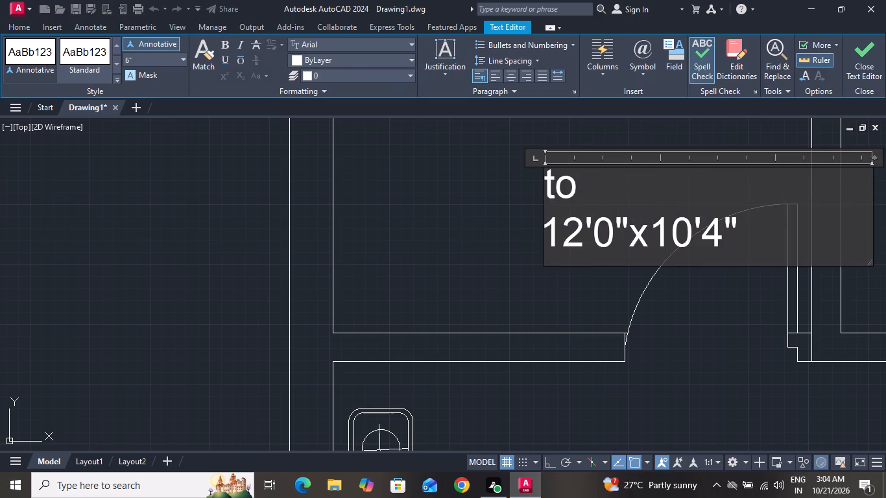
pyautogui.write('ilet')
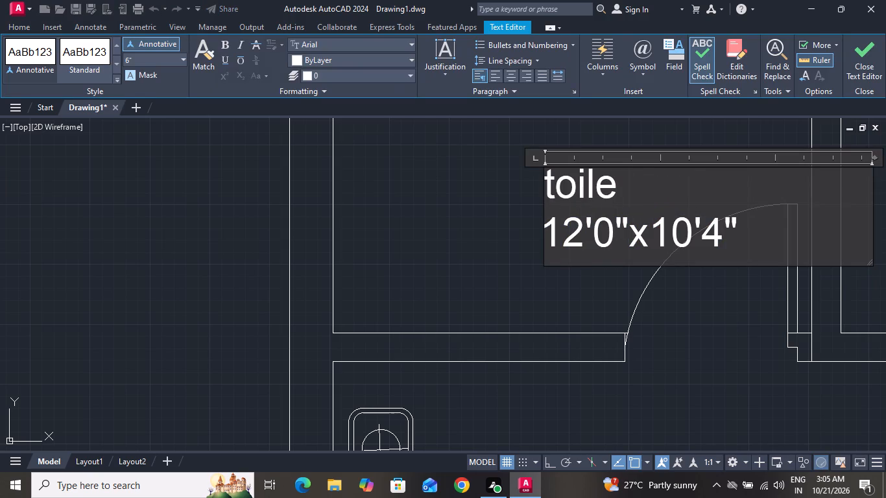
# Replace the size line of that toilet label with 8'4"x4'0" and finish editing the text.
pyautogui.click(741, 217)
pyautogui.press('BackSpace')
pyautogui.press('BackSpace')
pyautogui.press('BackSpace')
pyautogui.press('BackSpace')
pyautogui.press('BackSpace')
pyautogui.press('BackSpace')
pyautogui.press('BackSpace')
pyautogui.press('BackSpace')
pyautogui.press('BackSpace')
pyautogui.press('BackSpace')
pyautogui.press('BackSpace')
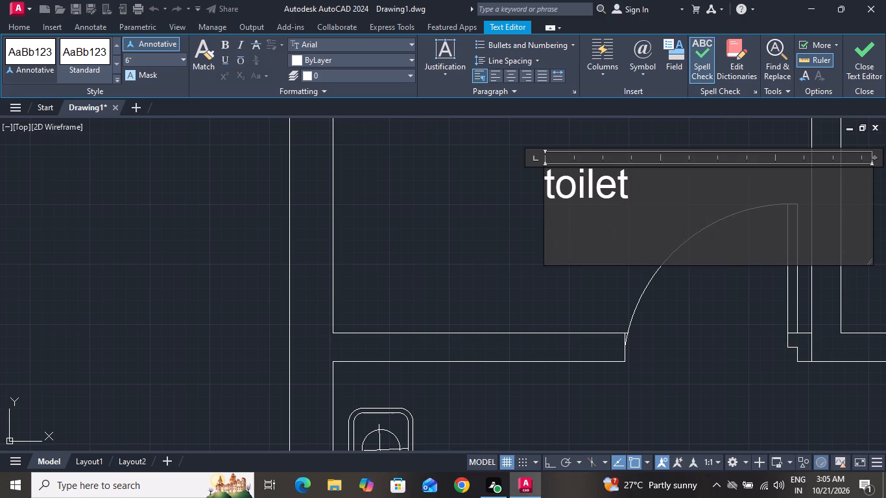
pyautogui.write('8\'4"')
pyautogui.press('c')
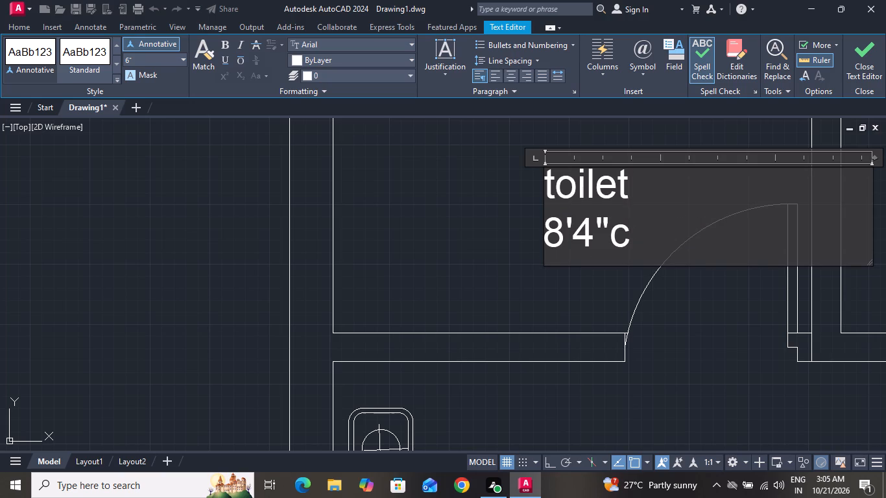
pyautogui.press('BackSpace')
pyautogui.press('x')
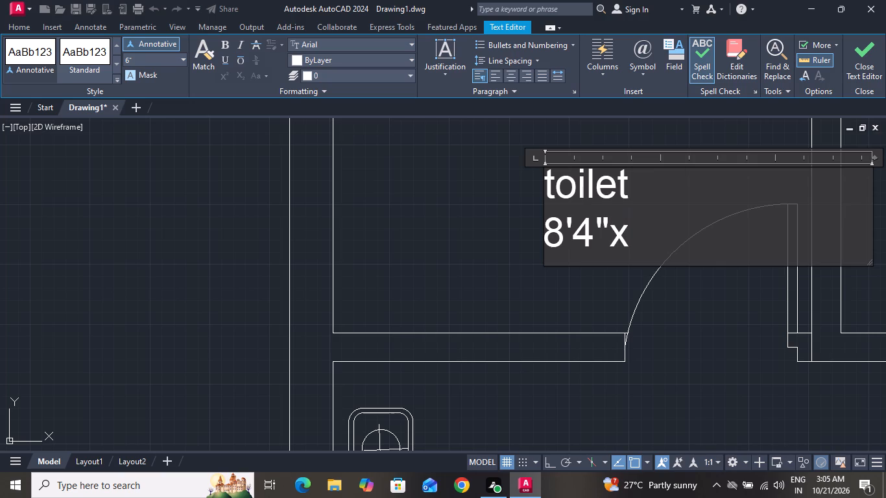
pyautogui.press('4')
pyautogui.press("'")
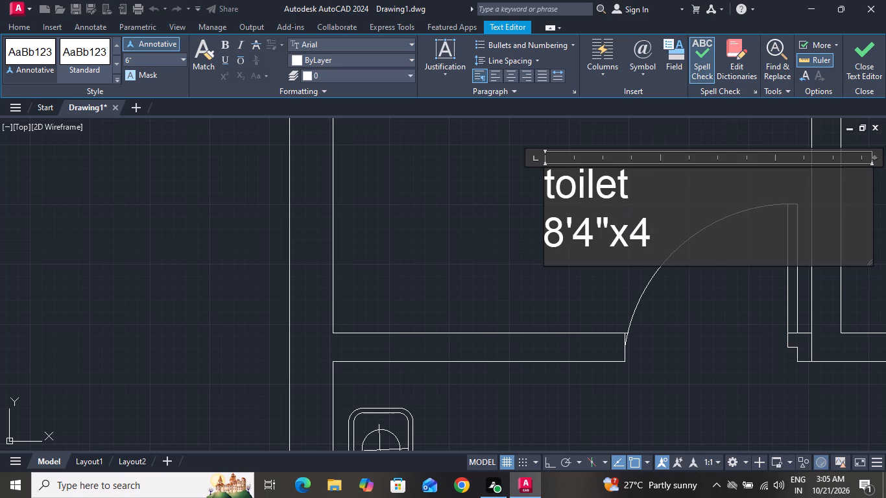
pyautogui.press('0')
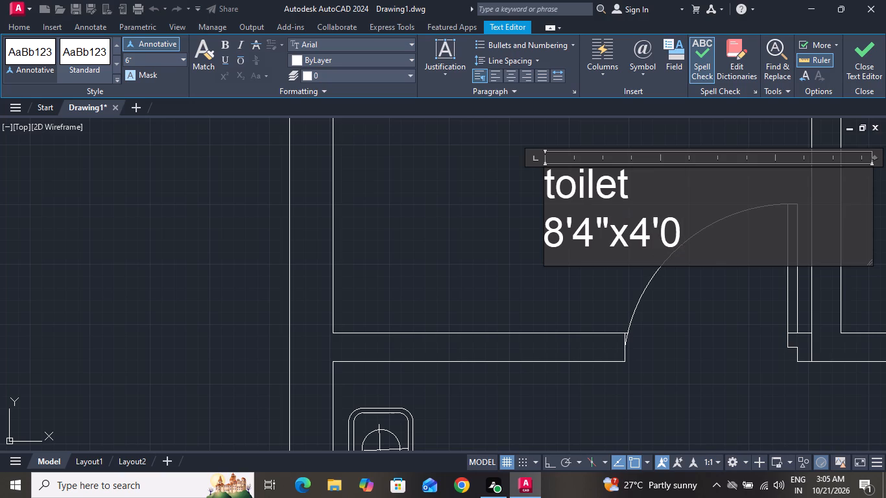
pyautogui.hotkey('shift', '"')
pyautogui.doubleClick(529, 240)
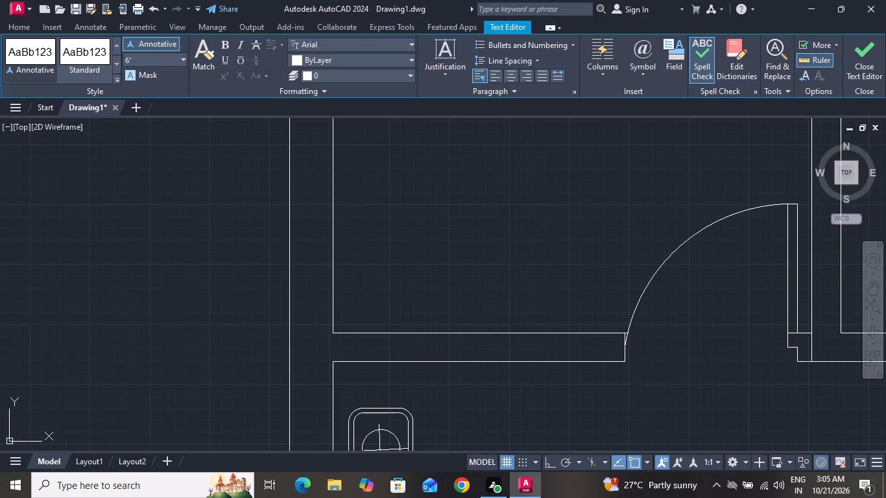
# Move the toilet label toward the middle of its room, clear of the door swing.
pyautogui.click(550, 231)
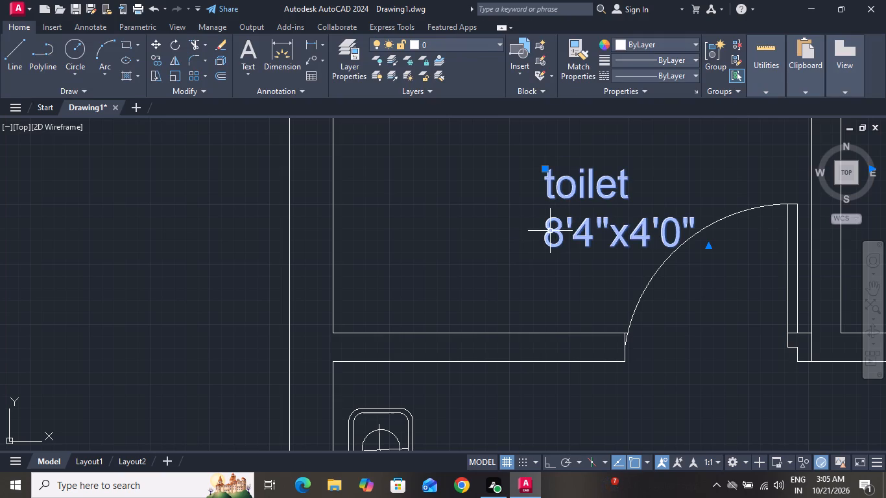
pyautogui.click(157, 39)
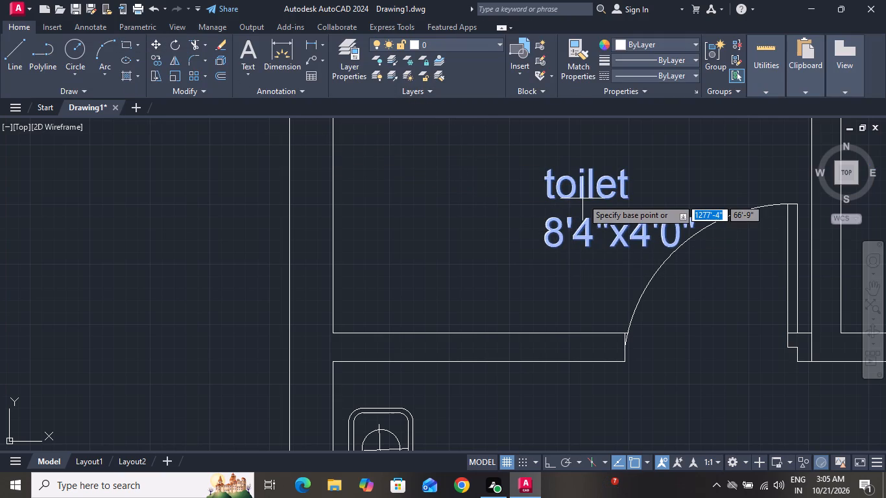
pyautogui.moveTo(582, 198); pyautogui.dragTo(488, 182)
pyautogui.click(488, 182)
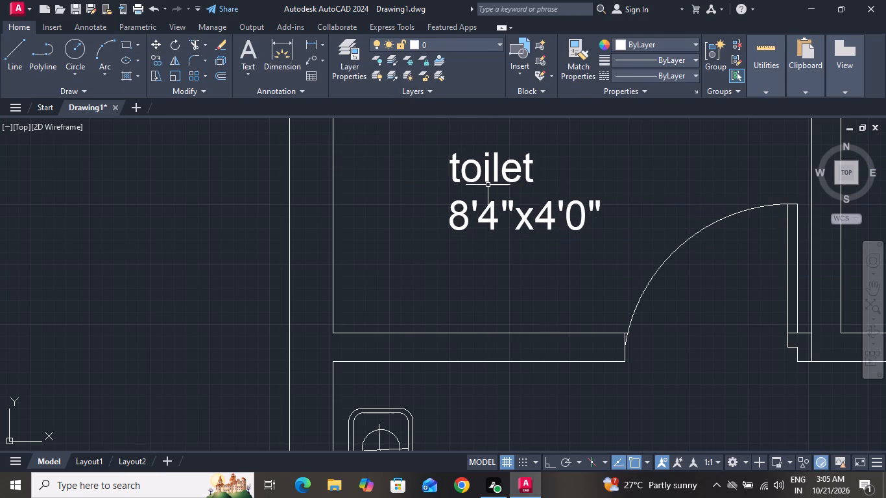
# Move the 12'0"x10'4" bedroom label in the uncoloured plan's upper-right room about 11" toward the bed, clear of the wall unit.
pyautogui.keyDown('ctrl'); pyautogui.scroll(-5, 488, 185); pyautogui.keyUp('ctrl')
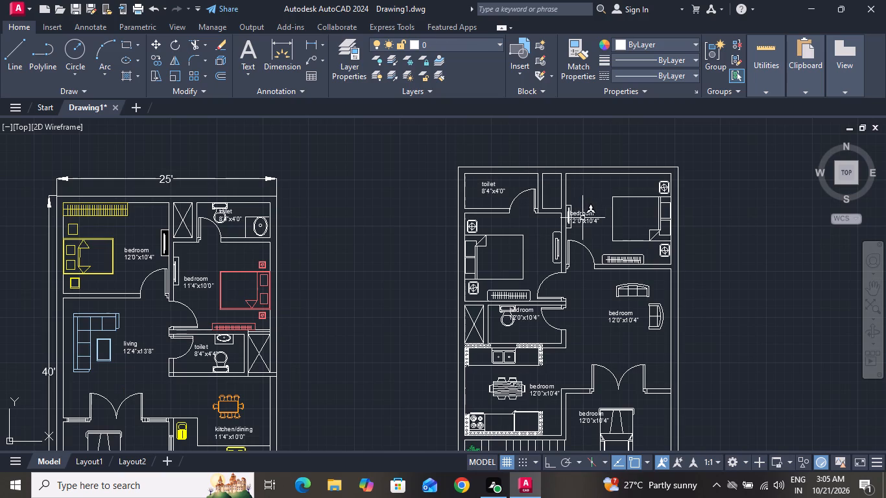
pyautogui.keyDown('ctrl'); pyautogui.scroll(4, 583, 219); pyautogui.keyUp('ctrl')
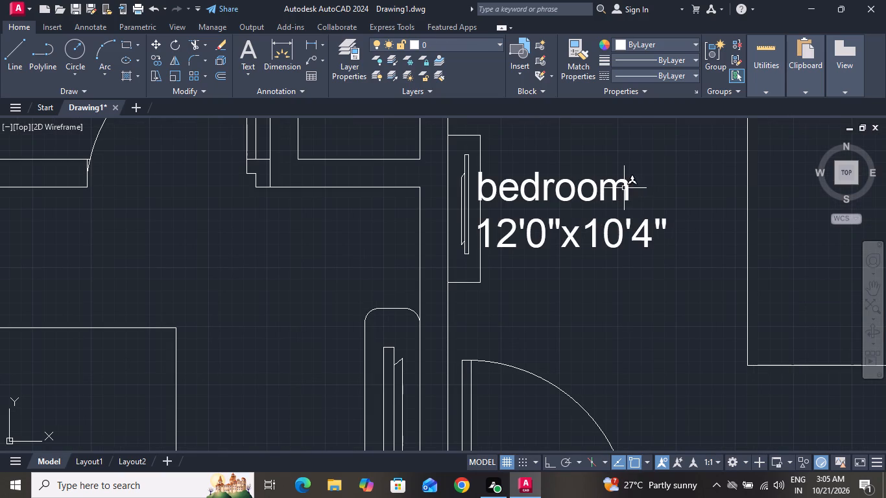
pyautogui.click(625, 187)
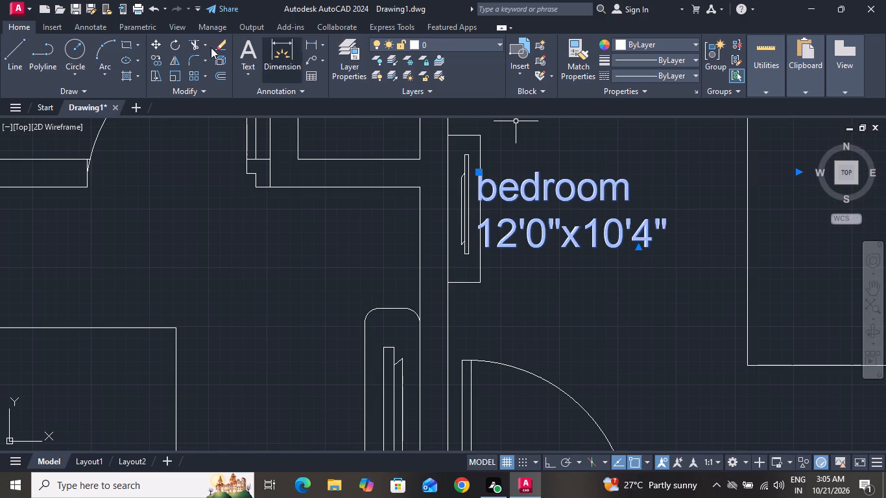
pyautogui.click(158, 46)
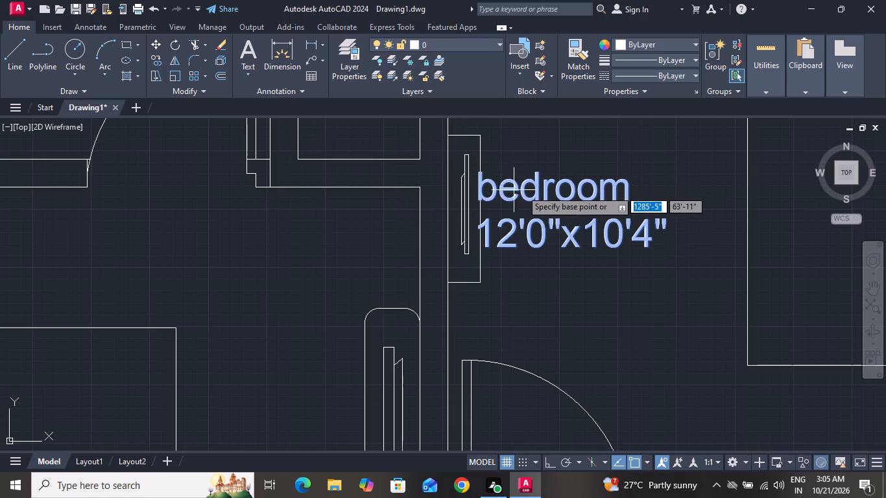
pyautogui.moveTo(540, 190); pyautogui.dragTo(590, 183)
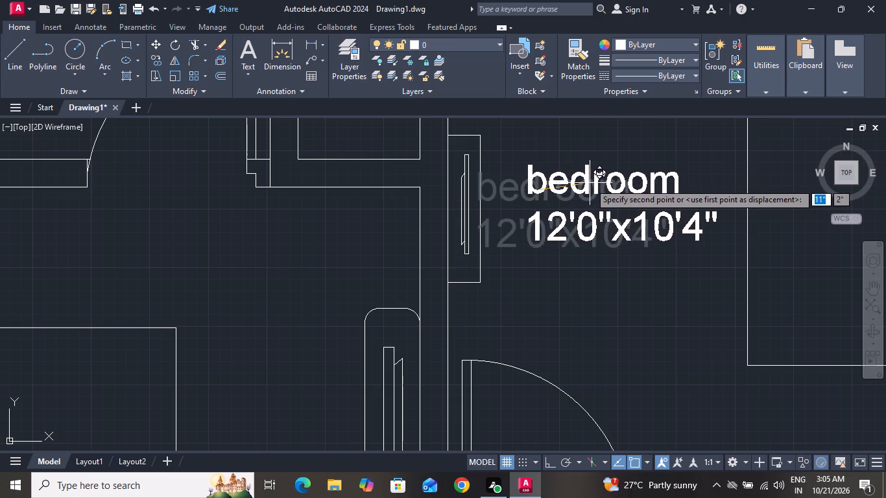
pyautogui.click(590, 183)
# Copy that bedroom label onto the bed in the unlabelled bedroom below the upper-left toilet.
pyautogui.keyDown('ctrl'); pyautogui.scroll(-3, 590, 183); pyautogui.keyUp('ctrl')
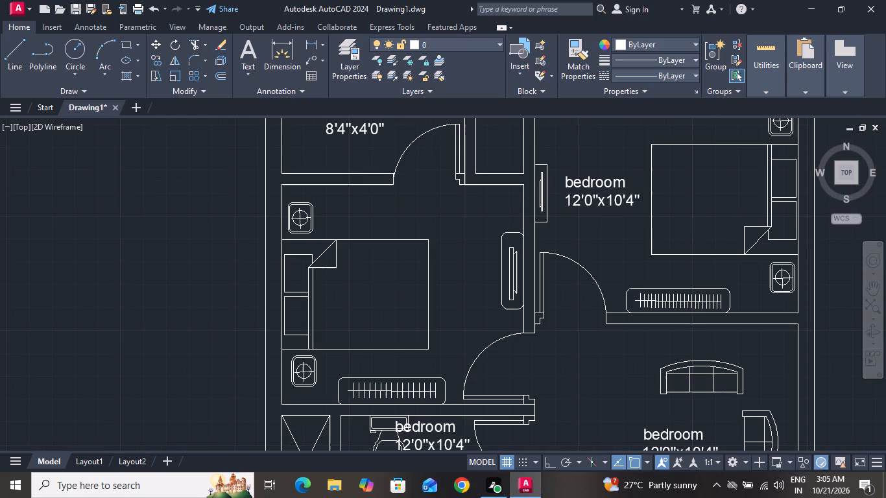
pyautogui.click(590, 183)
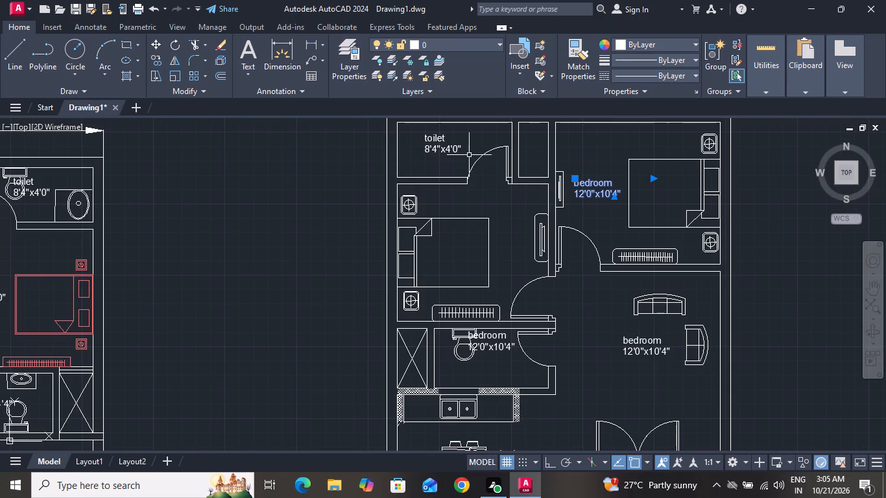
pyautogui.click(150, 58)
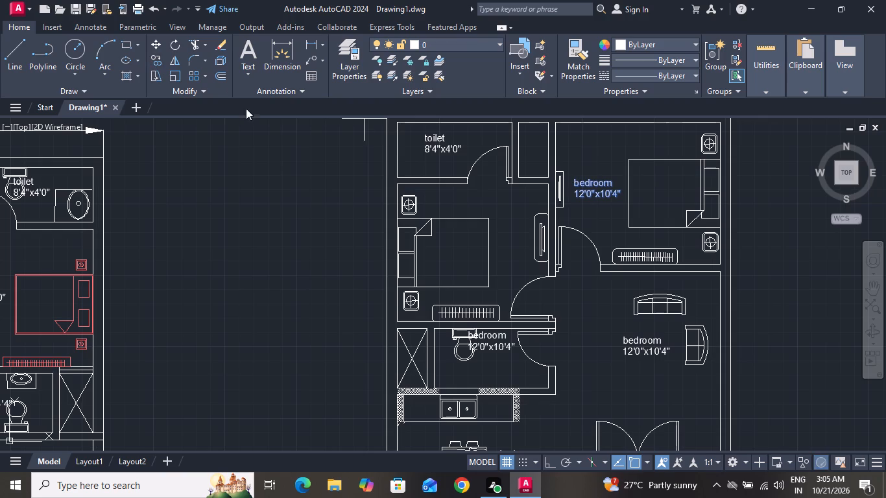
pyautogui.moveTo(606, 186); pyautogui.dragTo(588, 202)
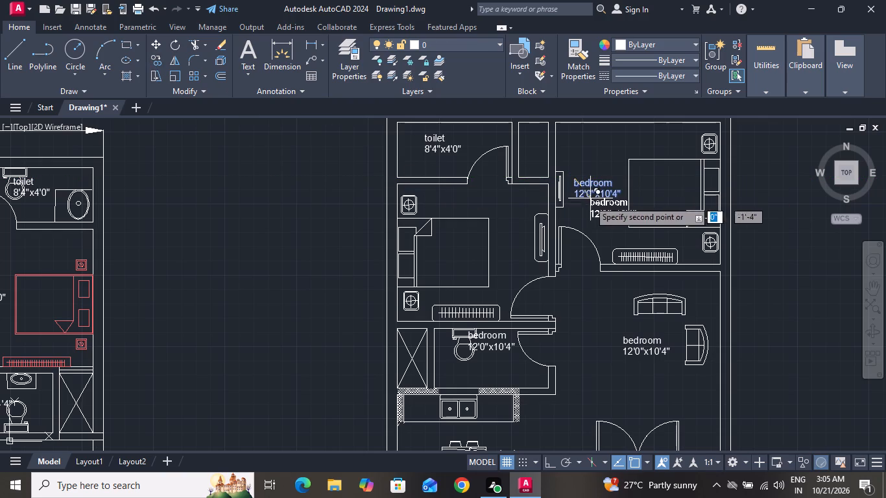
pyautogui.moveTo(588, 202); pyautogui.dragTo(526, 239)
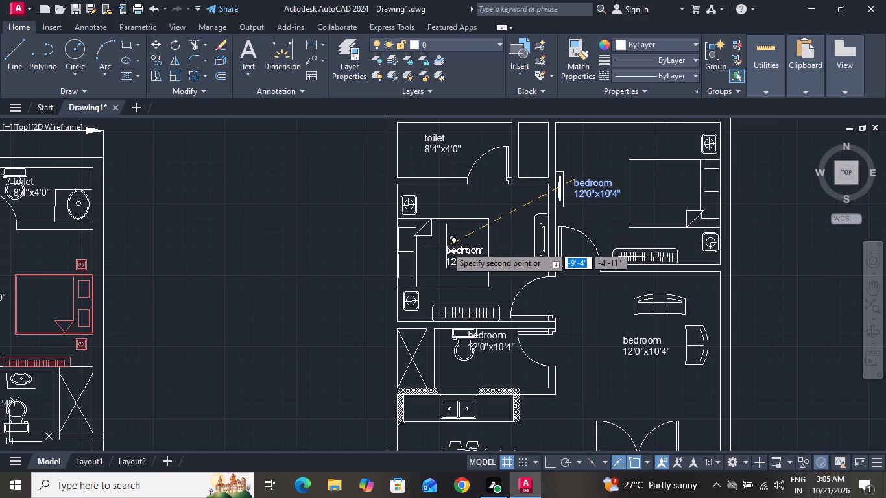
pyautogui.click(446, 246)
pyautogui.rightClick(446, 246)
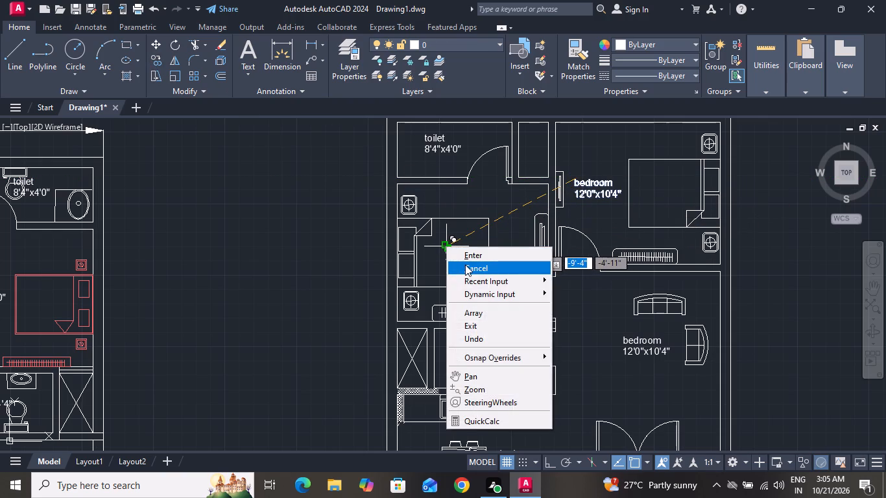
pyautogui.click(465, 265)
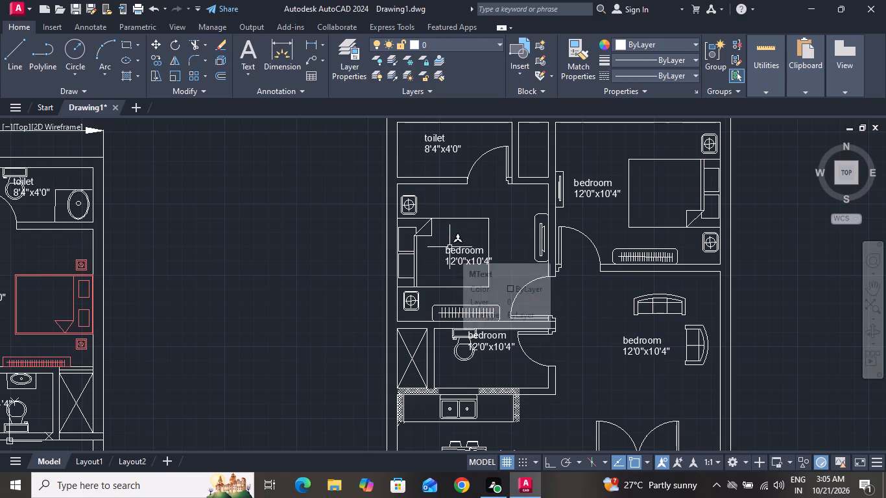
# Replace the size line of the copied bedroom label with 11'4"x10'0" and finish editing the text.
pyautogui.keyDown('ctrl'); pyautogui.scroll(2, 450, 247); pyautogui.keyUp('ctrl')
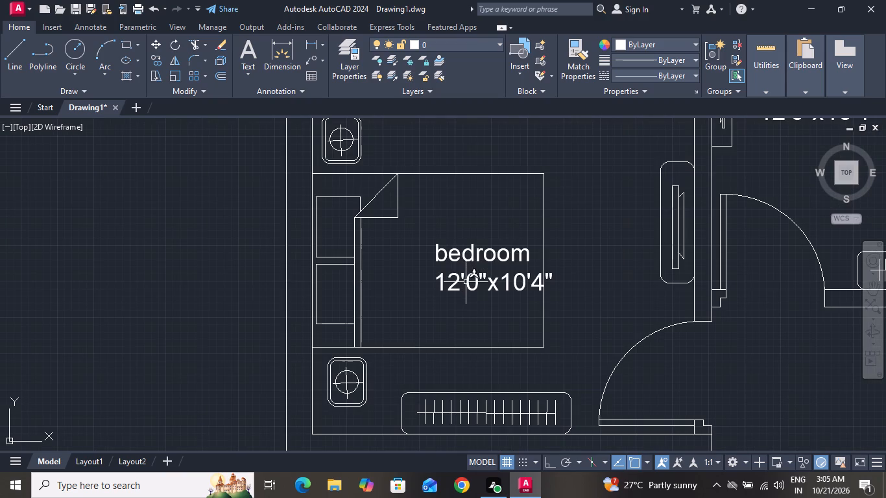
pyautogui.tripleClick(543, 283)
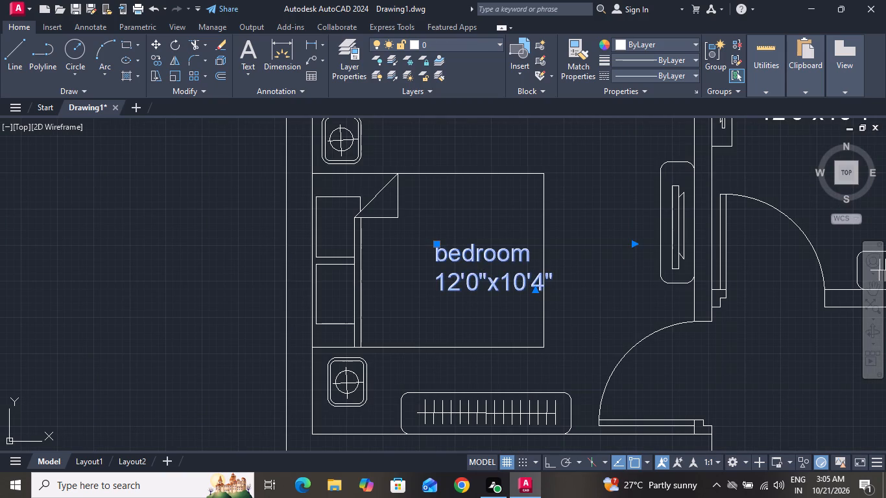
pyautogui.click(567, 280)
pyautogui.press('BackSpace')
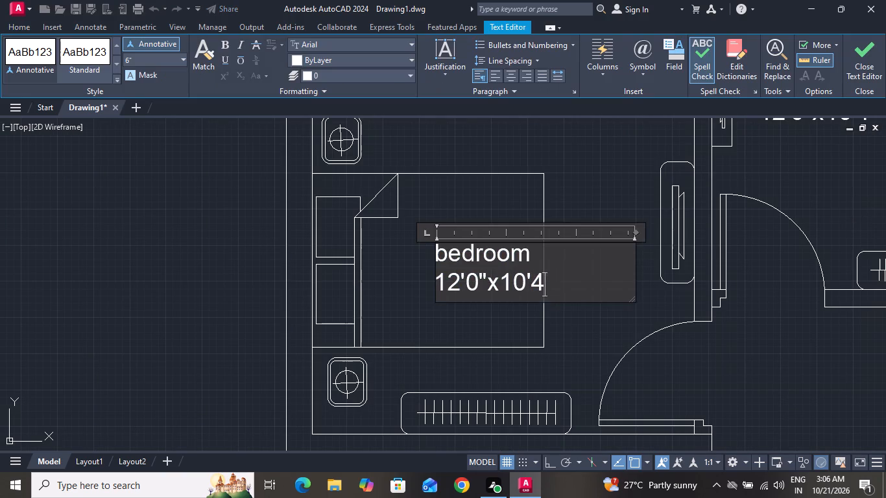
pyautogui.press('BackSpace')
pyautogui.press('BackSpace')
pyautogui.press('BackSpace')
pyautogui.press('BackSpace')
pyautogui.press('BackSpace')
pyautogui.press('BackSpace')
pyautogui.press('BackSpace')
pyautogui.press('BackSpace')
pyautogui.press('BackSpace')
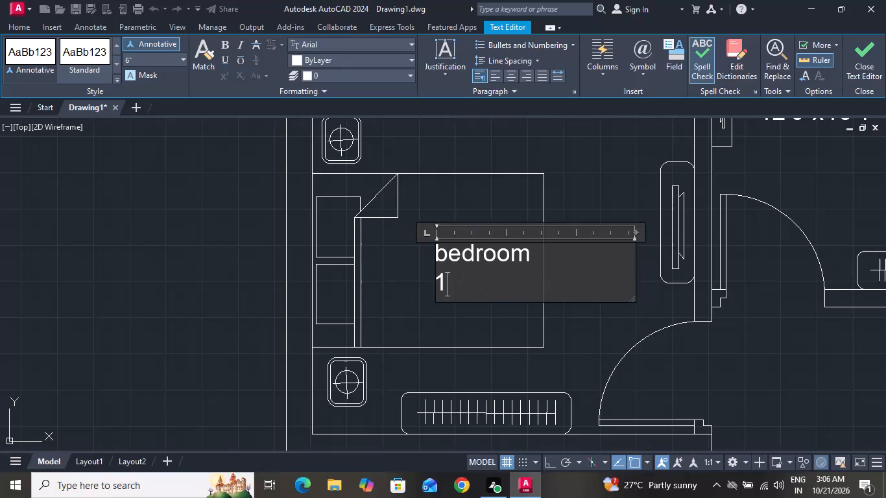
pyautogui.press('BackSpace')
pyautogui.write("11'")
pyautogui.press('4')
pyautogui.hotkey('shift', '"')
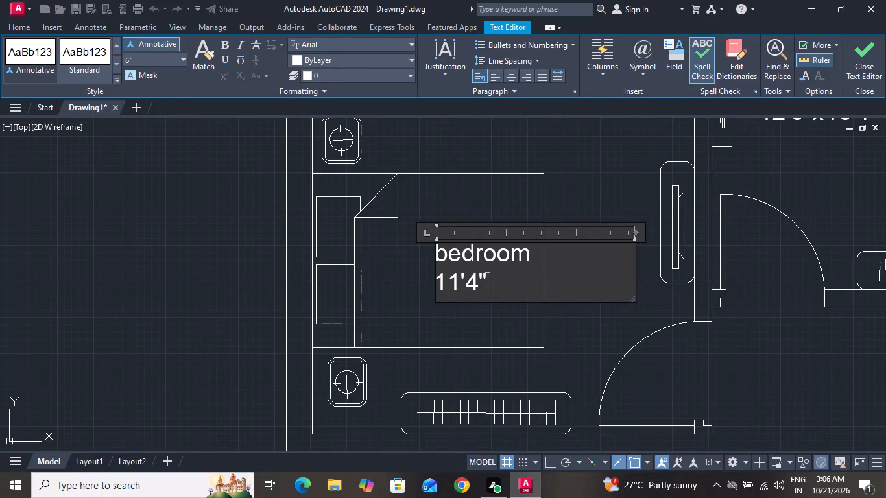
pyautogui.press('x')
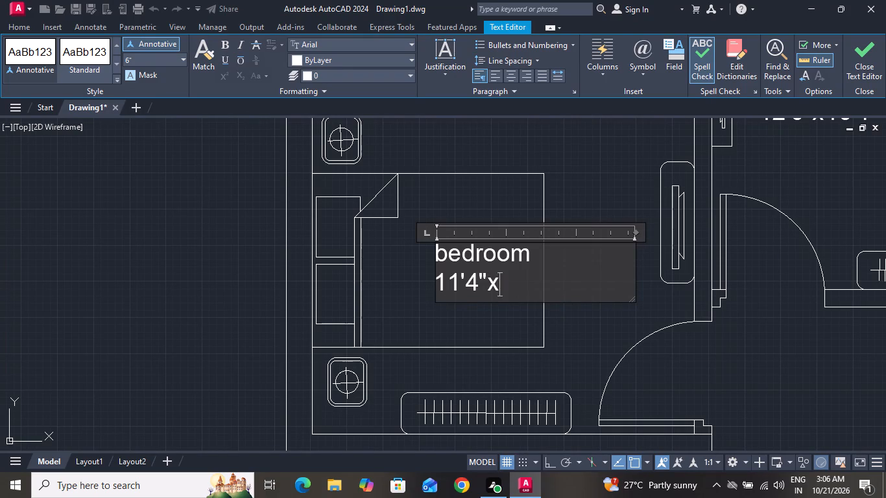
pyautogui.click(561, 277)
pyautogui.write('10\'0"')
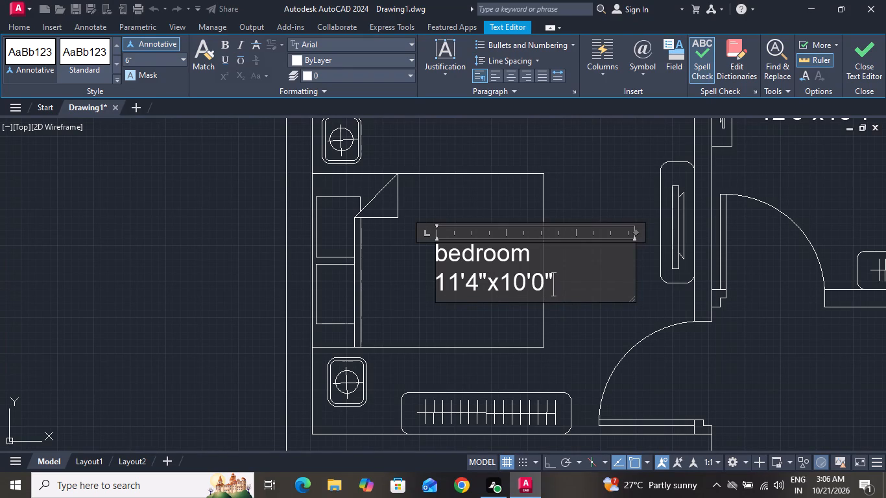
pyautogui.click(591, 196)
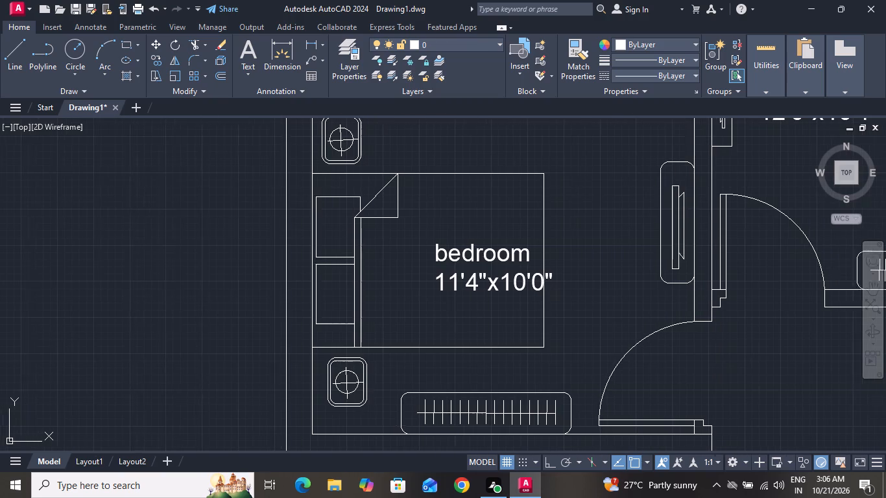
# Change the room name to "toilet" in the label of the small room below the 11'4"x10'0" bedroom.
pyautogui.keyDown('ctrl'); pyautogui.scroll(-4, 591, 196); pyautogui.keyUp('ctrl')
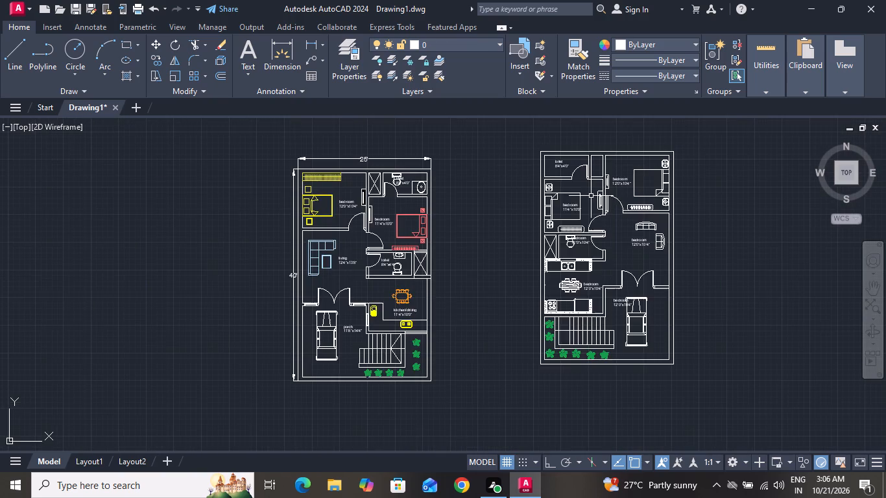
pyautogui.keyDown('ctrl'); pyautogui.scroll(3, 591, 196); pyautogui.keyUp('ctrl')
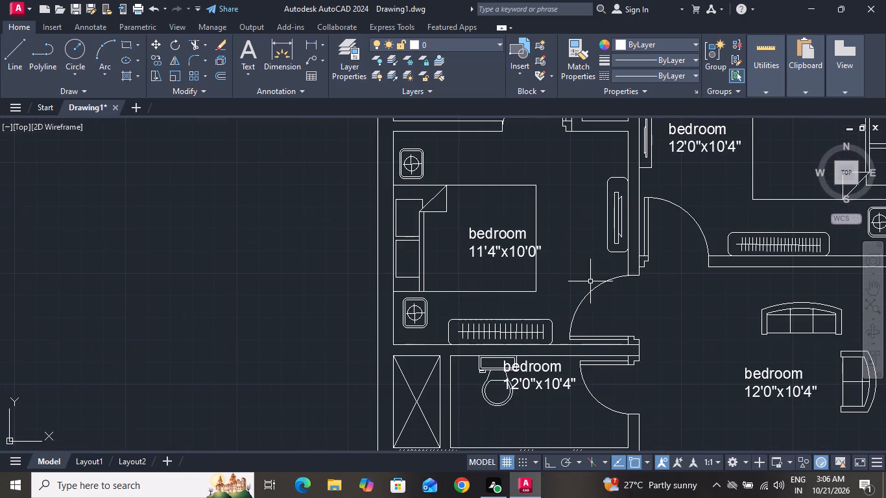
pyautogui.keyDown('ctrl'); pyautogui.scroll(-1, 590, 309); pyautogui.keyUp('ctrl')
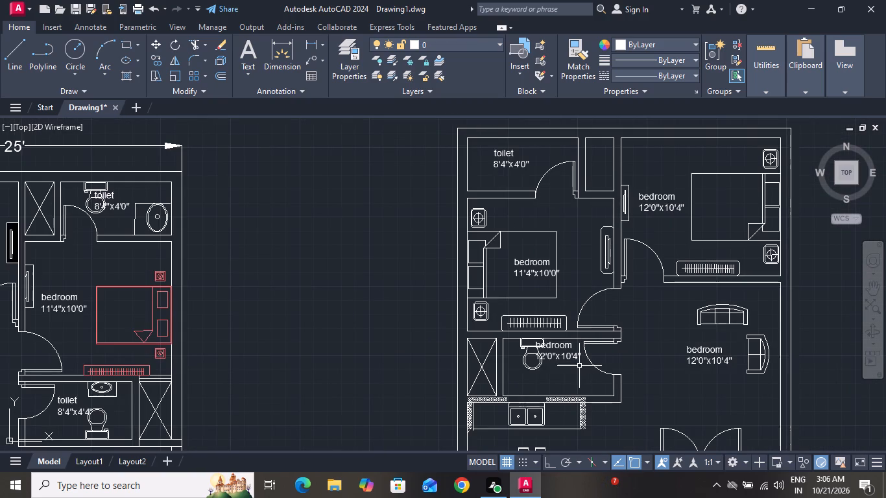
pyautogui.keyDown('ctrl'); pyautogui.scroll(1, 579, 366); pyautogui.keyUp('ctrl')
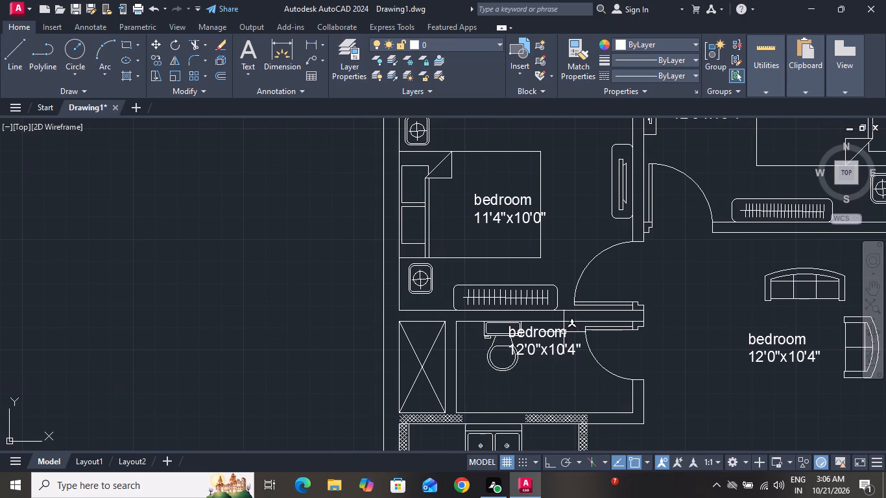
pyautogui.tripleClick(567, 332)
pyautogui.press('BackSpace')
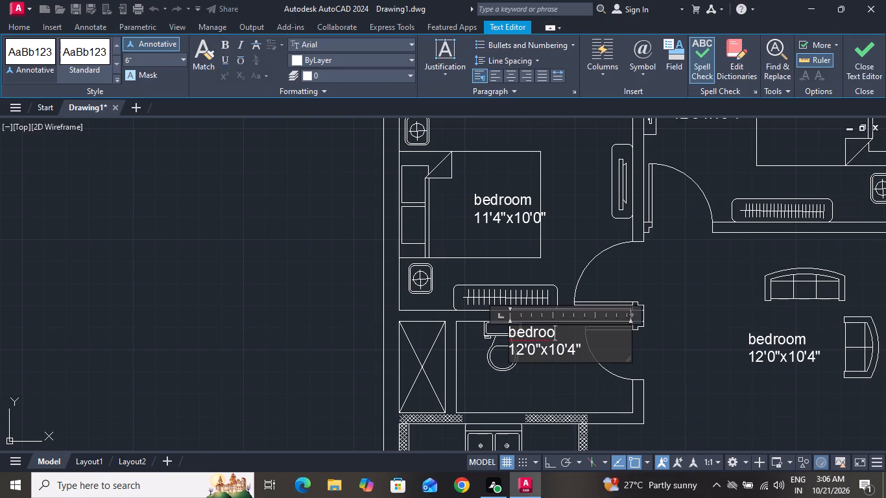
pyautogui.press('BackSpace')
pyautogui.press('BackSpace')
pyautogui.press('BackSpace')
pyautogui.press('BackSpace')
pyautogui.press('BackSpace')
pyautogui.press('BackSpace')
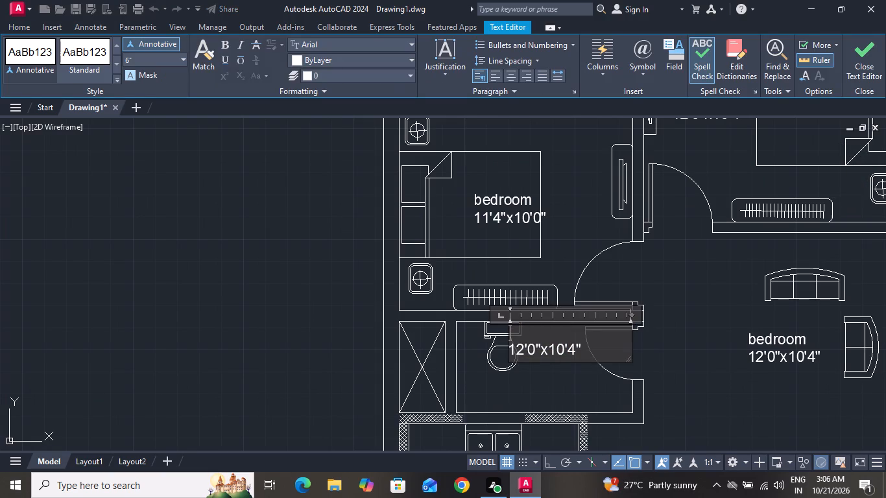
pyautogui.write('toiley')
pyautogui.press('BackSpace')
pyautogui.press('t')
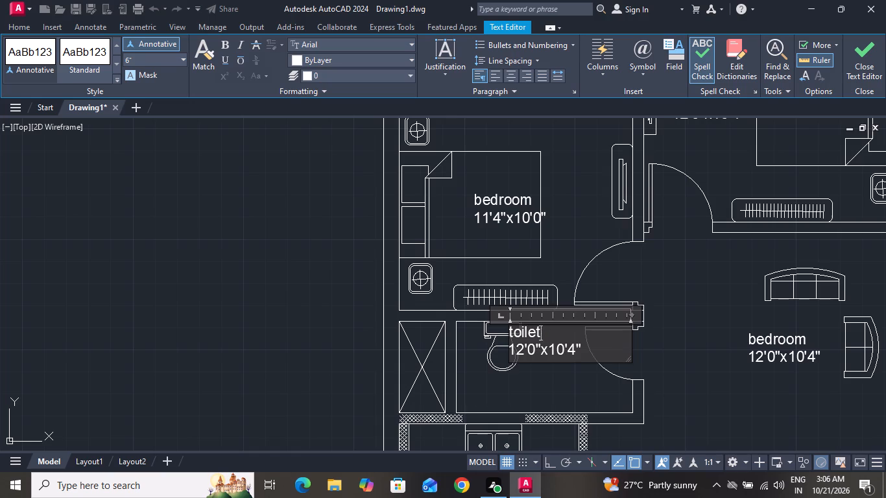
# Replace the size line of that lower toilet label with 8'4"x4'4" and finish editing the text.
pyautogui.click(586, 351)
pyautogui.press('BackSpace')
pyautogui.press('BackSpace')
pyautogui.press('BackSpace')
pyautogui.press('BackSpace')
pyautogui.press('BackSpace')
pyautogui.press('BackSpace')
pyautogui.press('BackSpace')
pyautogui.press('BackSpace')
pyautogui.press('BackSpace')
pyautogui.press('BackSpace')
pyautogui.press('BackSpace')
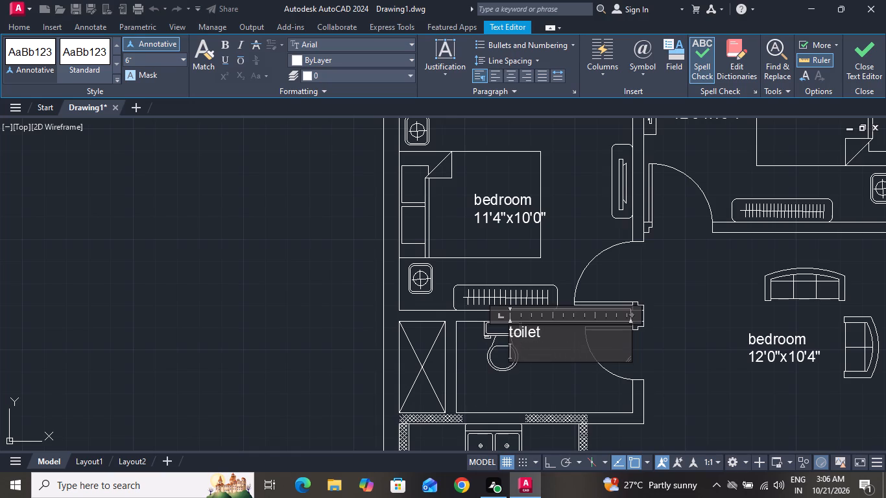
pyautogui.write('8\'4"')
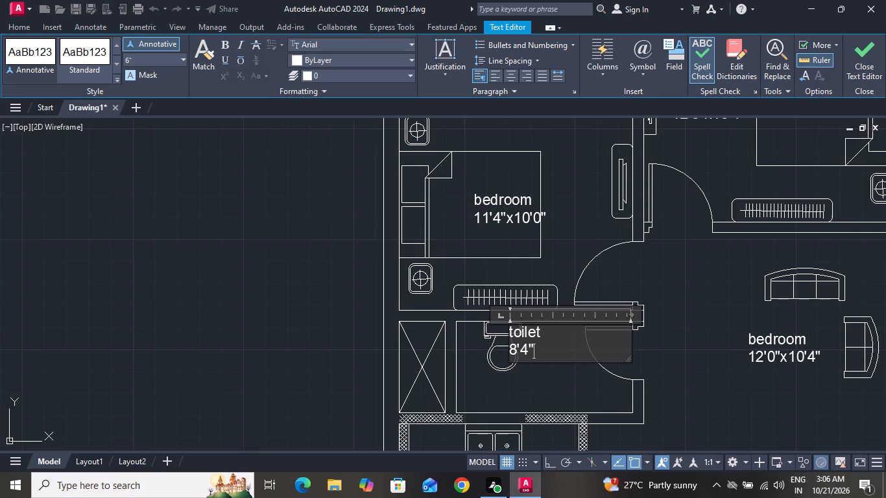
pyautogui.press('x')
pyautogui.write('4\'4"')
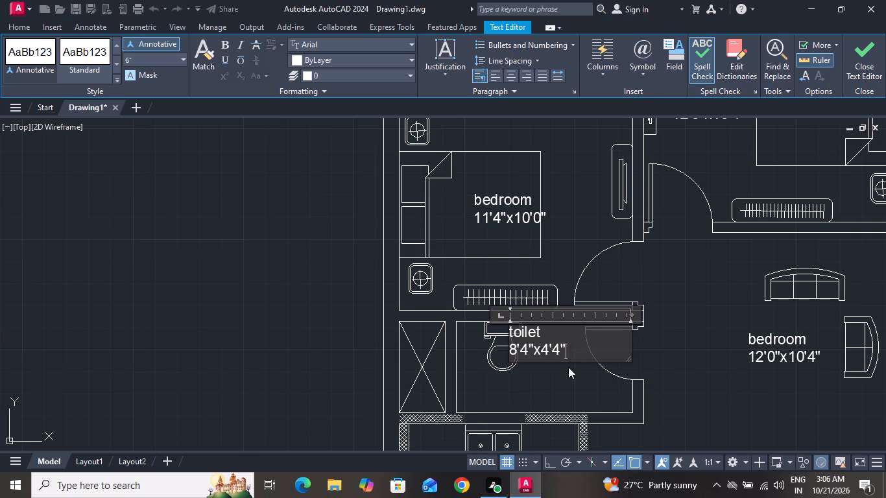
pyautogui.click(568, 364)
pyautogui.doubleClick(536, 338)
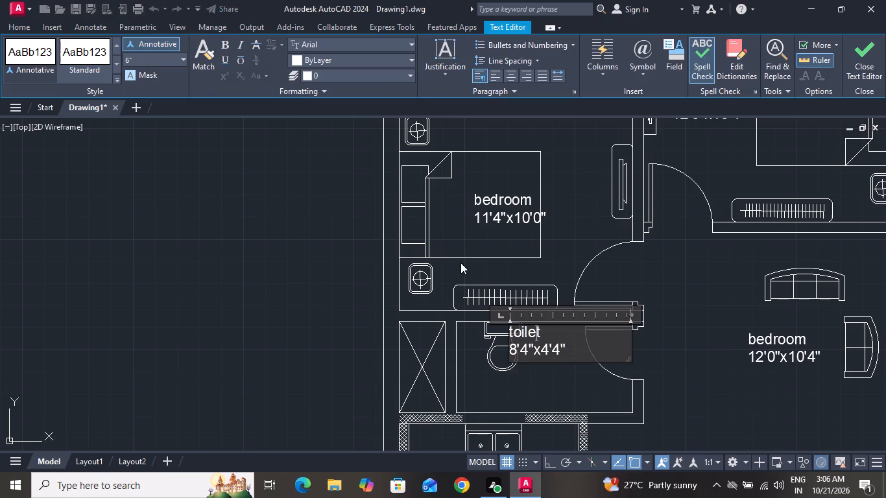
pyautogui.doubleClick(461, 263)
# Close the text editing and move the lower toilet's label slightly farther down inside its room.
pyautogui.click(549, 349)
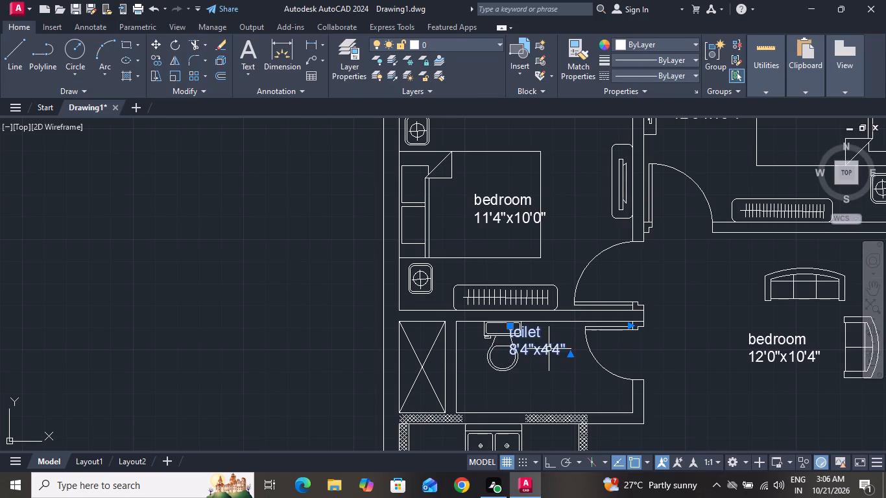
pyautogui.click(159, 45)
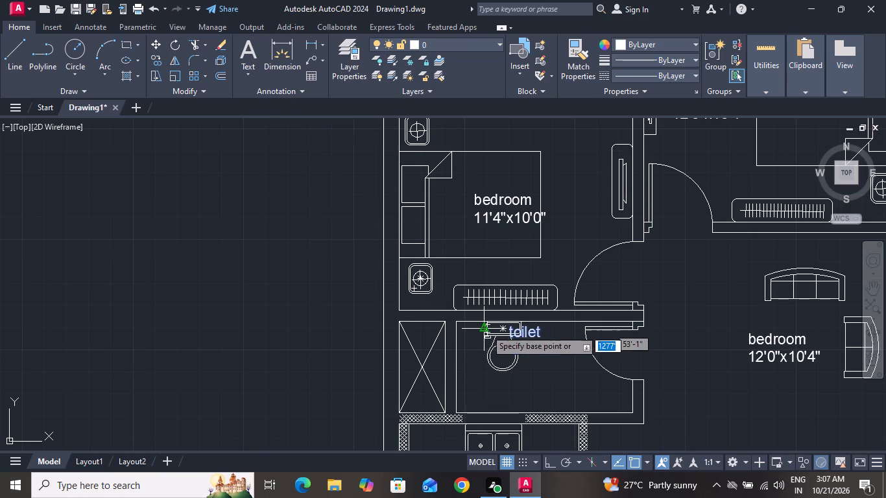
pyautogui.click(531, 338)
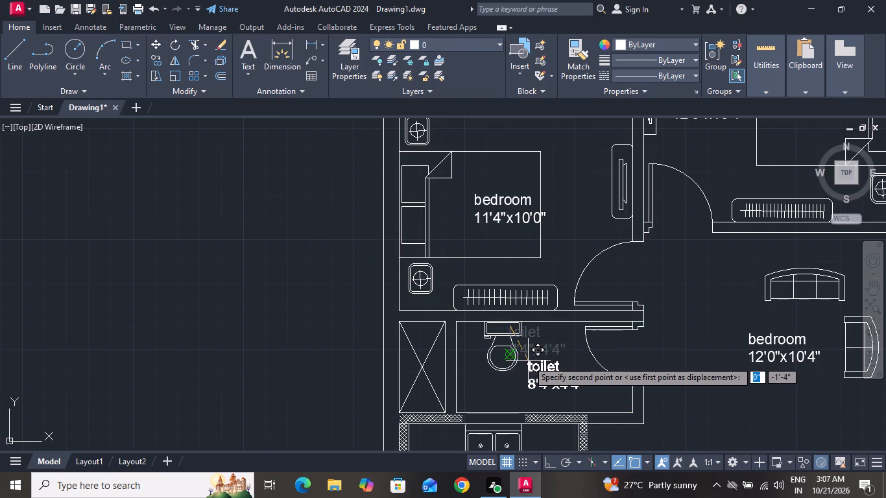
pyautogui.click(526, 362)
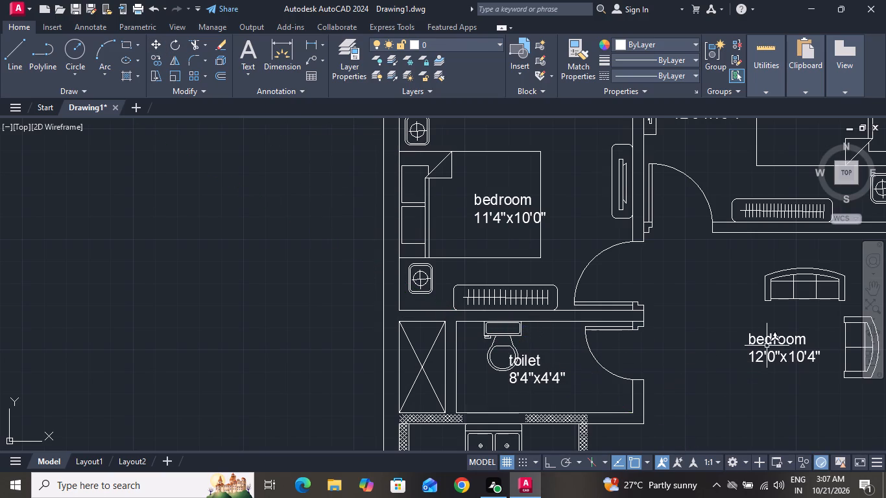
# Change the room name to "living" in the bedroom label beside the sofas.
pyautogui.tripleClick(805, 338)
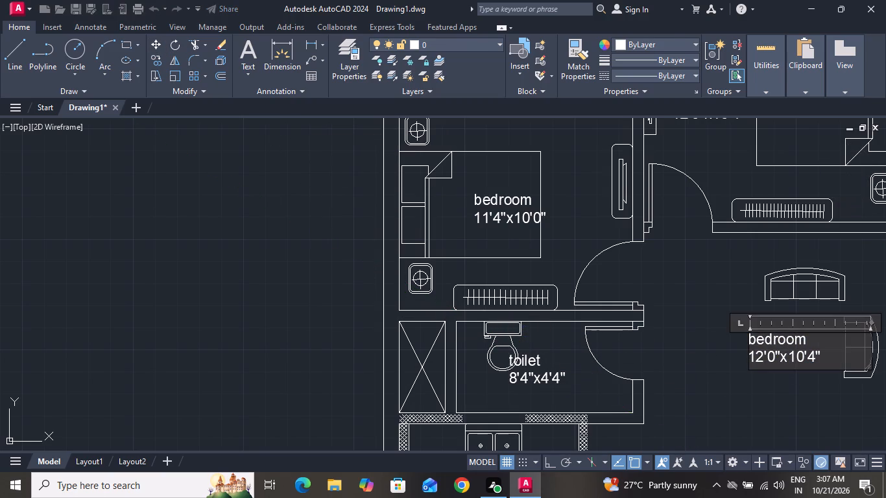
pyautogui.press('BackSpace')
pyautogui.press('BackSpace')
pyautogui.press('BackSpace')
pyautogui.press('BackSpace')
pyautogui.press('BackSpace')
pyautogui.press('BackSpace')
pyautogui.press('BackSpace')
pyautogui.press('BackSpace')
pyautogui.press('BackSpace')
pyautogui.press('BackSpace')
pyautogui.press('BackSpace')
pyautogui.press('BackSpace')
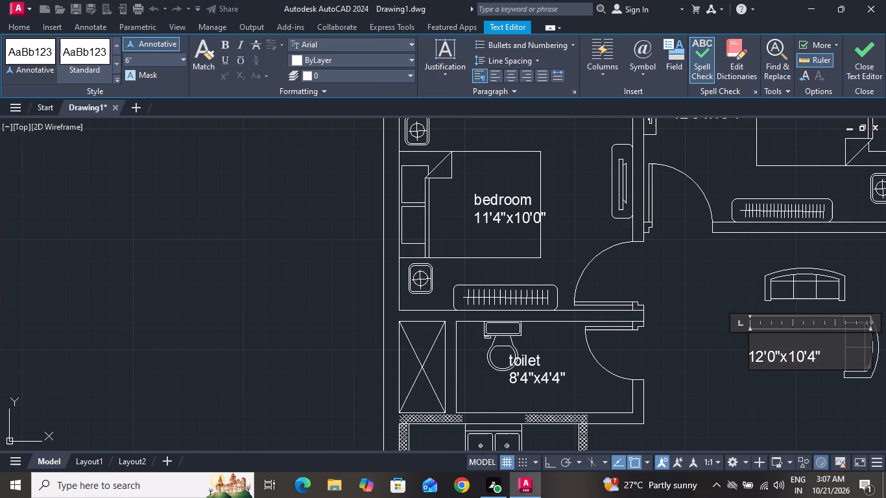
pyautogui.write('living')
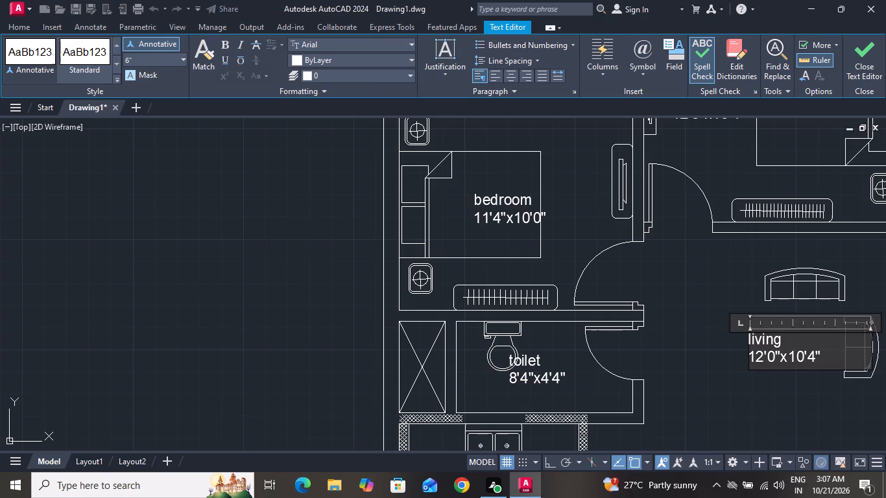
# Replace the size line of the living room label with 12'4"x13'8" and finish editing the text.
pyautogui.click(841, 359)
pyautogui.press('BackSpace')
pyautogui.press('BackSpace')
pyautogui.press('BackSpace')
pyautogui.press('BackSpace')
pyautogui.press('BackSpace')
pyautogui.press('BackSpace')
pyautogui.press('BackSpace')
pyautogui.press('BackSpace')
pyautogui.press('BackSpace')
pyautogui.press('BackSpace')
pyautogui.press('BackSpace')
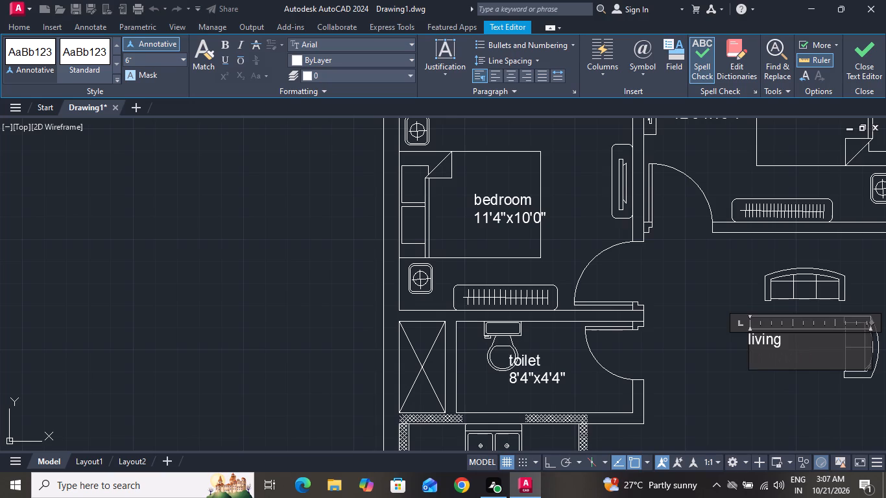
pyautogui.write('12\'4"x')
pyautogui.write('13\'8"')
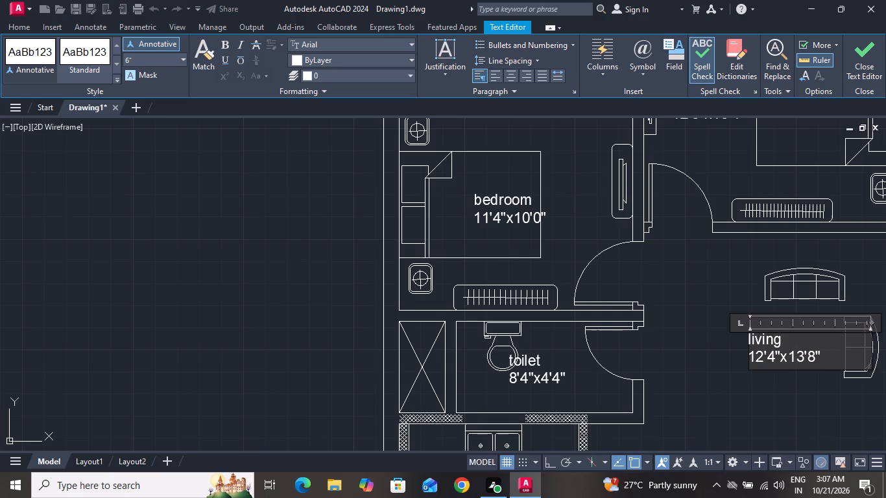
pyautogui.click(786, 389)
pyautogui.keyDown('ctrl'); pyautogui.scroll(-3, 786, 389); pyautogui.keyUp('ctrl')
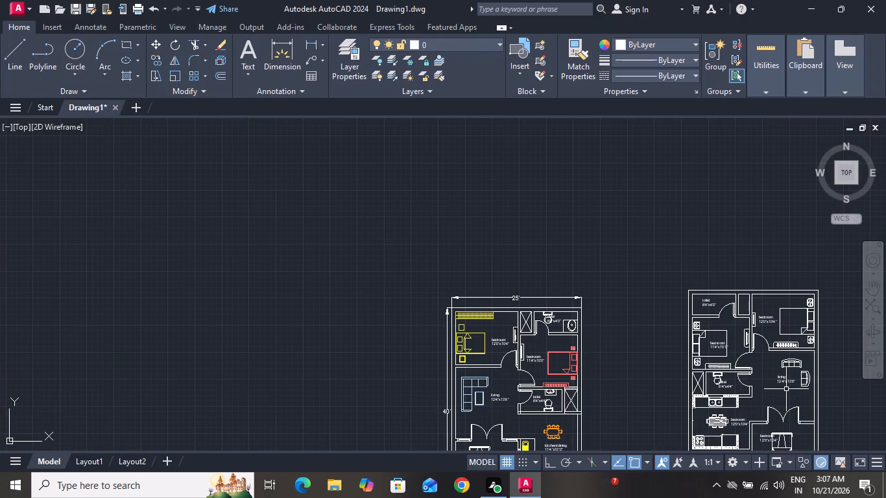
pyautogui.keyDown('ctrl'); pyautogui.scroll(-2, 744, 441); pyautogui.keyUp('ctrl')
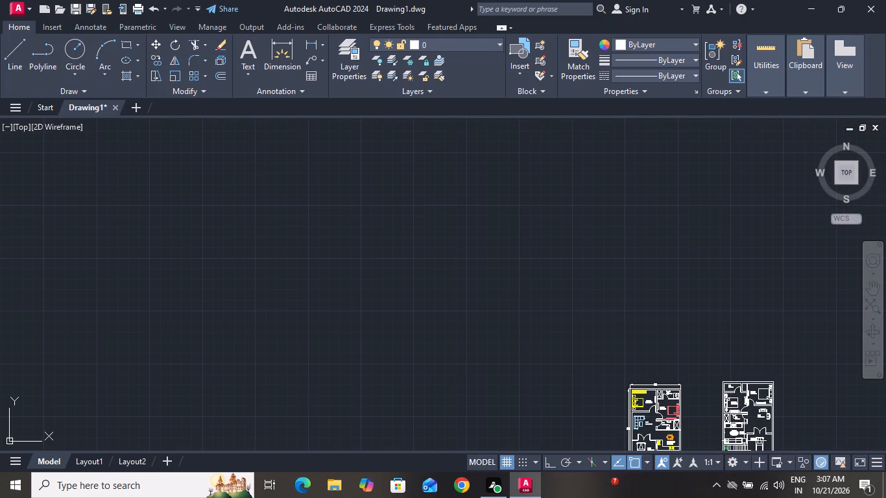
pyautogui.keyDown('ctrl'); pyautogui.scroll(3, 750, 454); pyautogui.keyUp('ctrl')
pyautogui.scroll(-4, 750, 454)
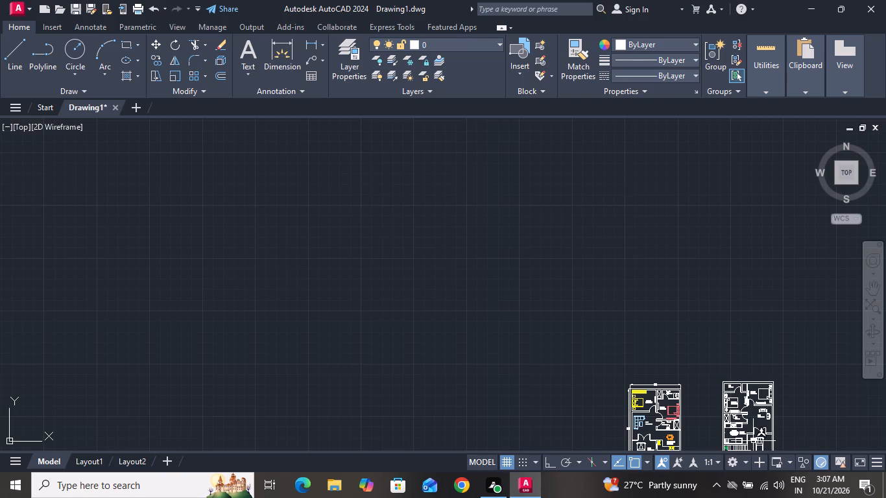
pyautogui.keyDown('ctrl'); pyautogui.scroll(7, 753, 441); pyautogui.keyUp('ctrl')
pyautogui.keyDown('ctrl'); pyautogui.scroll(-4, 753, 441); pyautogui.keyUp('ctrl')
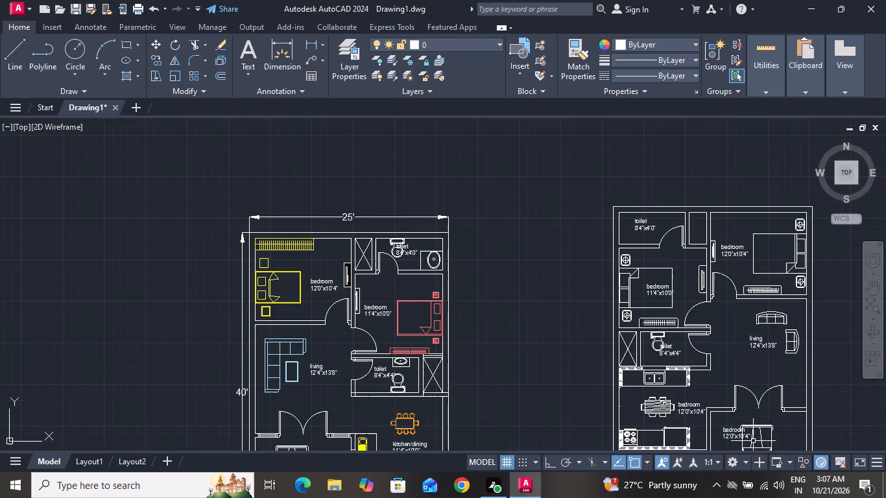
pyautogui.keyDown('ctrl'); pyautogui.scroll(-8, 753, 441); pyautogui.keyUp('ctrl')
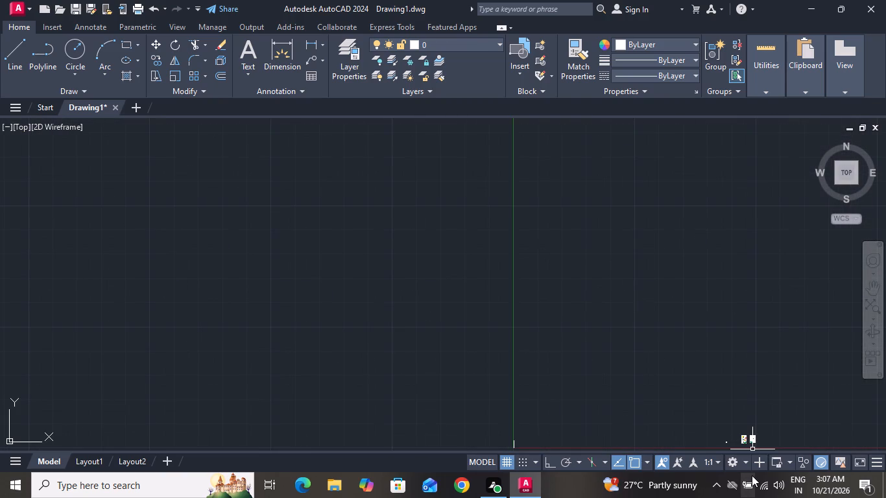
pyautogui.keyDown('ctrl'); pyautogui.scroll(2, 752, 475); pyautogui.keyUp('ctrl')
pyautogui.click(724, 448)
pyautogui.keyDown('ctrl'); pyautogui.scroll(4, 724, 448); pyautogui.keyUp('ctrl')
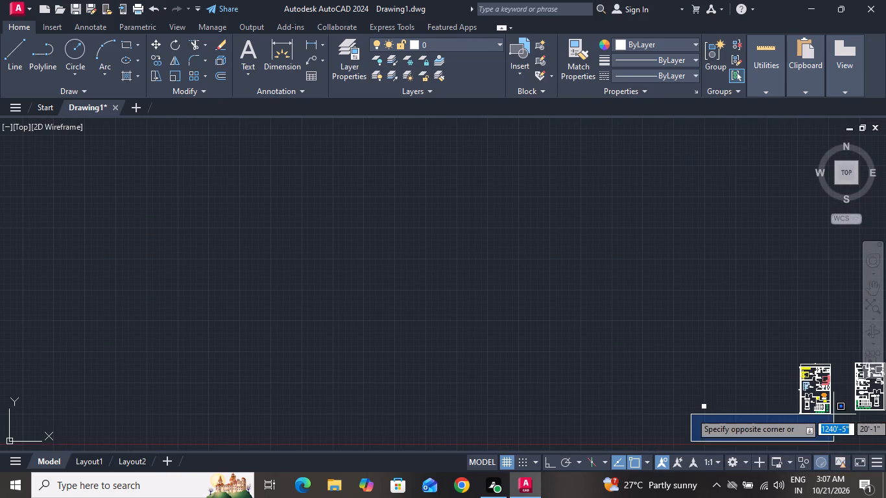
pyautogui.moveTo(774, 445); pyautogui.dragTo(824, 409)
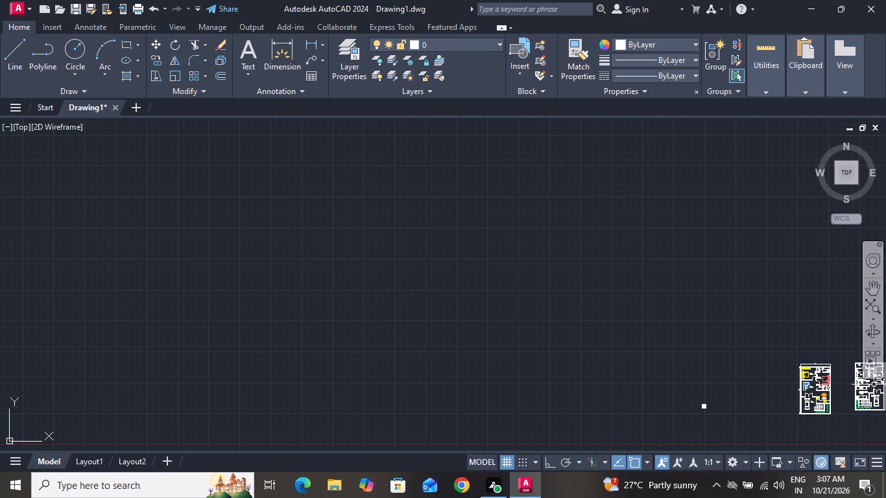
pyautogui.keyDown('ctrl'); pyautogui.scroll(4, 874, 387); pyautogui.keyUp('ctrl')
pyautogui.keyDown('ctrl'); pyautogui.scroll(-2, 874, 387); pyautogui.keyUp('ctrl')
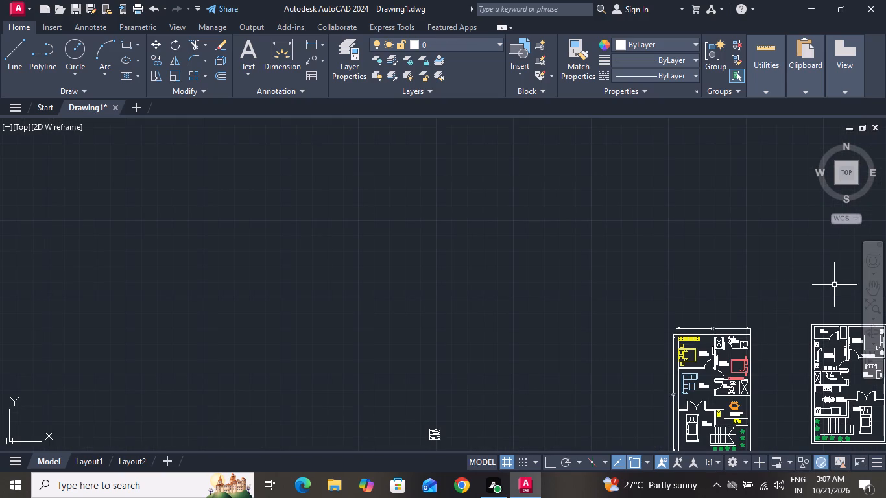
# Change the room name to "kitchen/dining" in the bedroom label beside the dining table on the uncoloured floor plan.
pyautogui.click(868, 294)
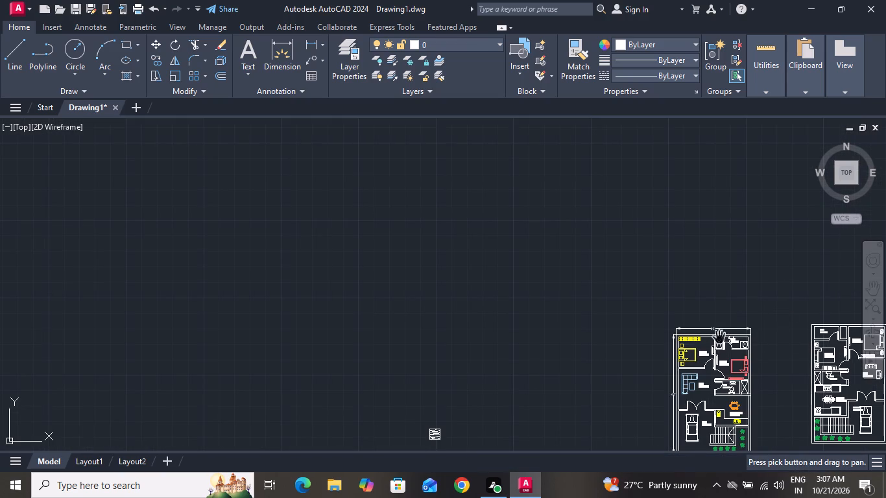
pyautogui.moveTo(711, 334); pyautogui.dragTo(526, 244)
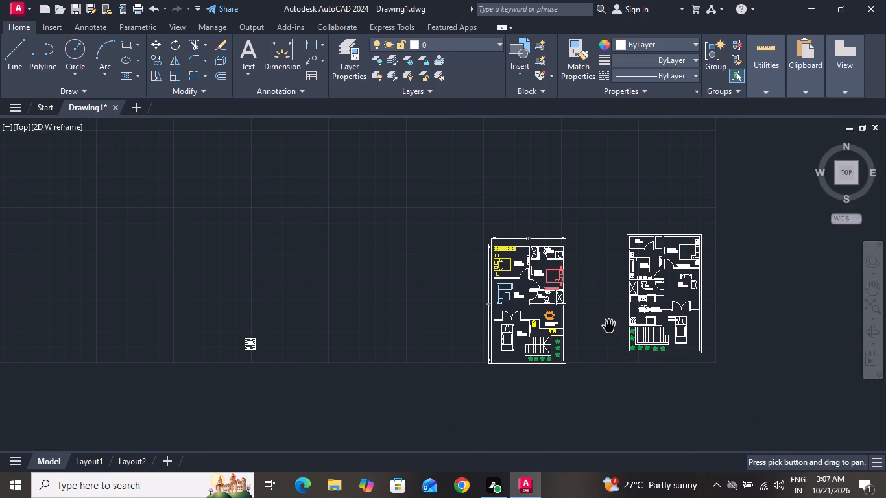
pyautogui.press('Escape')
pyautogui.keyDown('ctrl'); pyautogui.scroll(5, 674, 331); pyautogui.keyUp('ctrl')
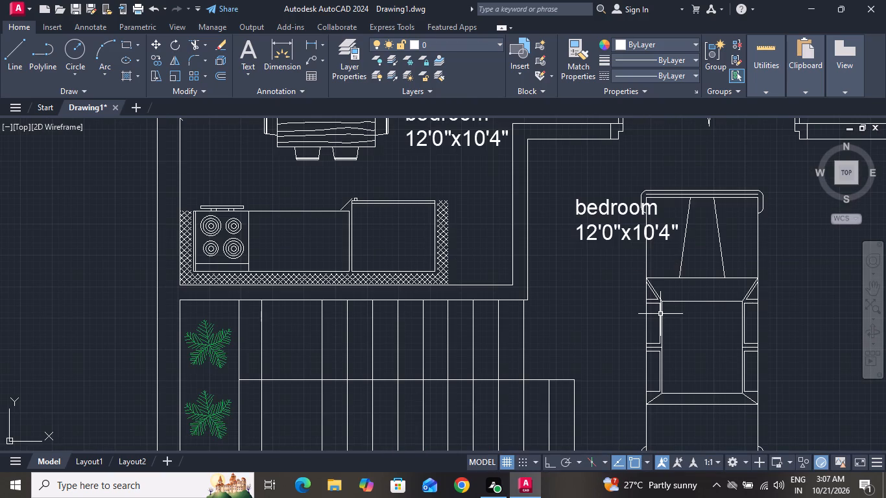
pyautogui.keyDown('ctrl'); pyautogui.scroll(-3, 656, 308); pyautogui.keyUp('ctrl')
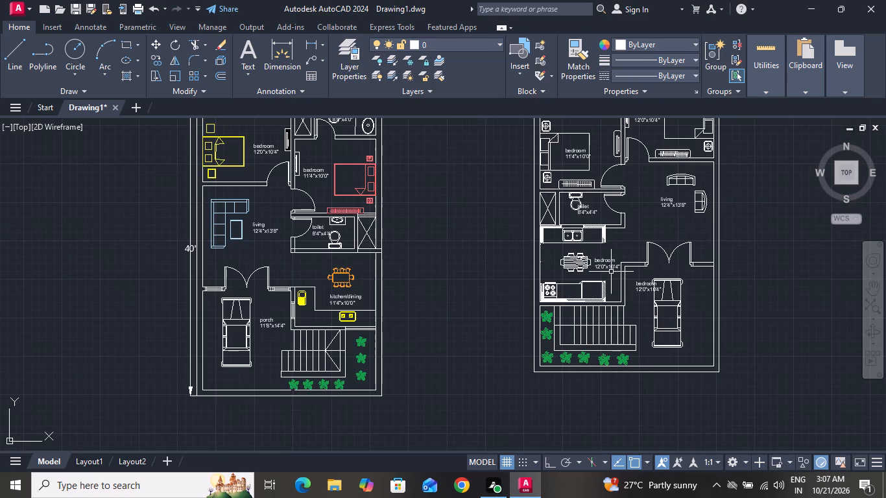
pyautogui.keyDown('ctrl'); pyautogui.scroll(2, 611, 272); pyautogui.keyUp('ctrl')
pyautogui.doubleClick(613, 243)
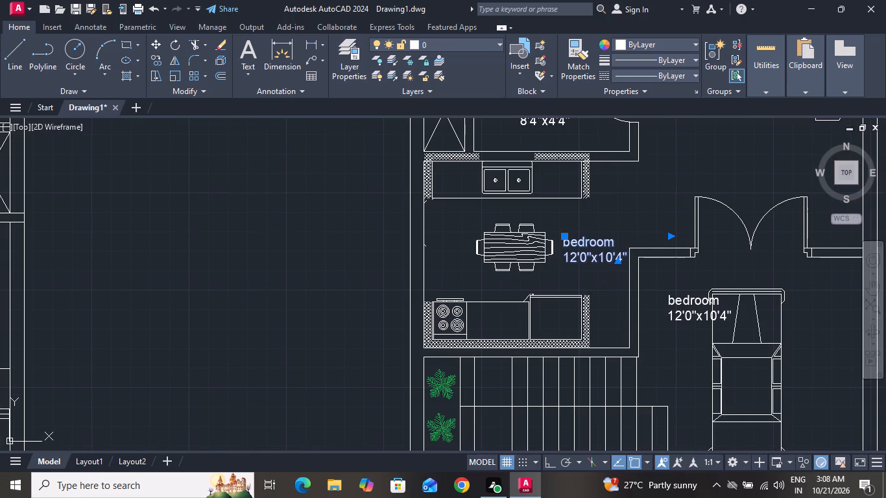
pyautogui.press('BackSpace')
pyautogui.press('BackSpace')
pyautogui.press('BackSpace')
pyautogui.press('BackSpace')
pyautogui.press('BackSpace')
pyautogui.press('BackSpace')
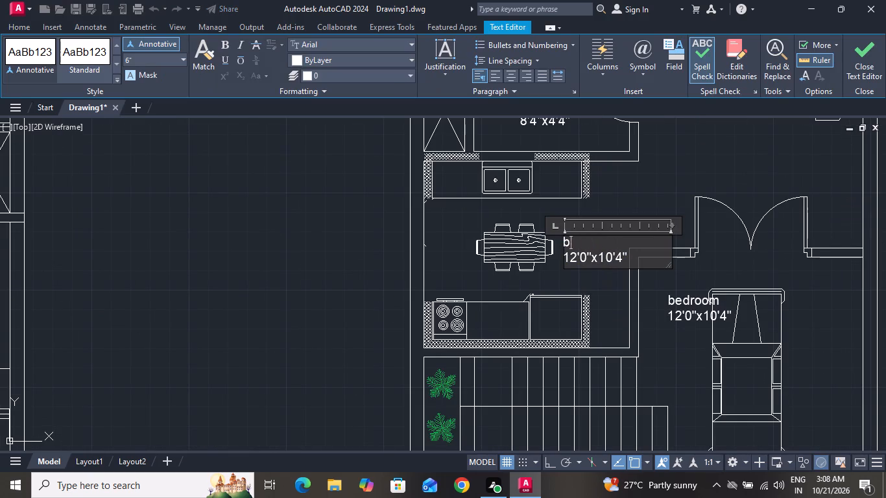
pyautogui.press('BackSpace')
pyautogui.press('l')
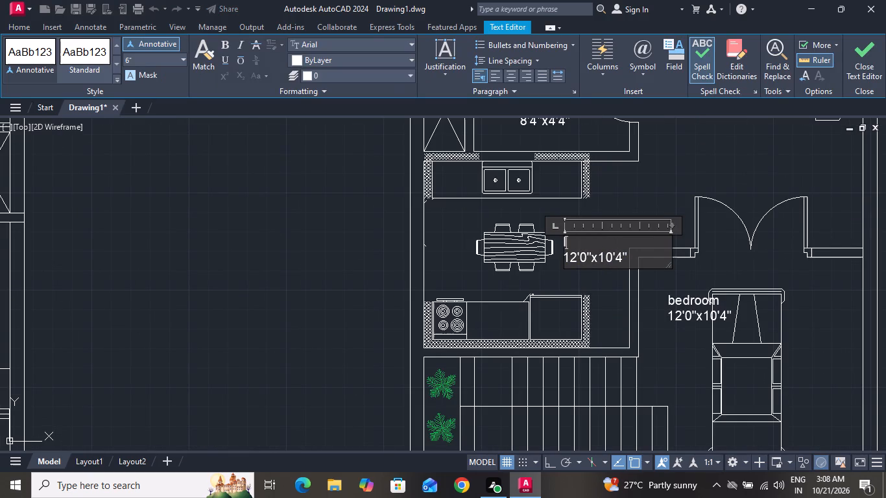
pyautogui.press('BackSpace')
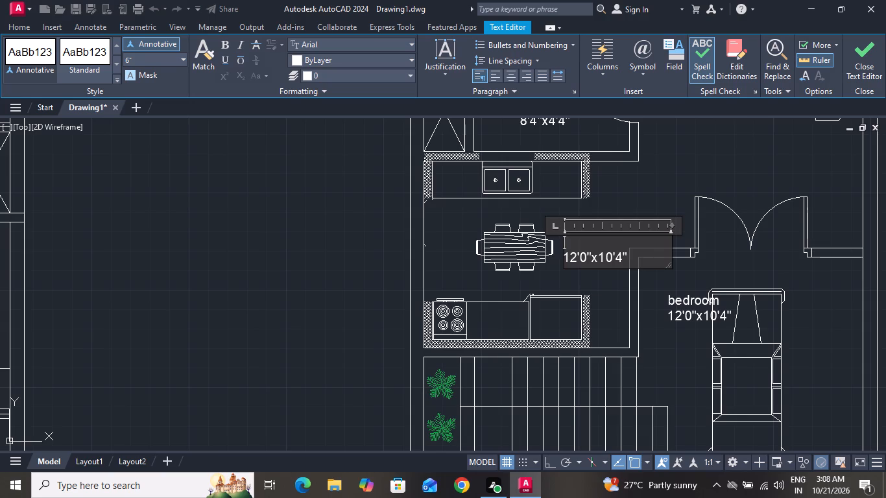
pyautogui.write('ki')
pyautogui.write('tchen')
pyautogui.press('/')
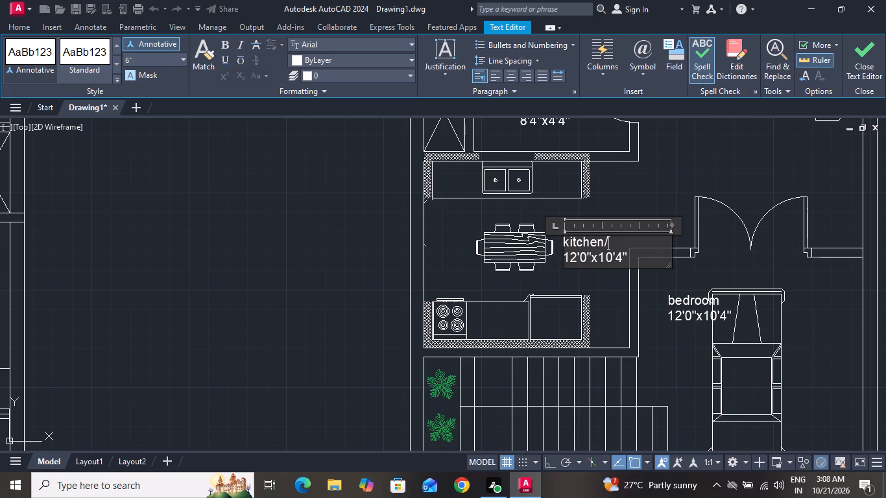
pyautogui.write('dining')
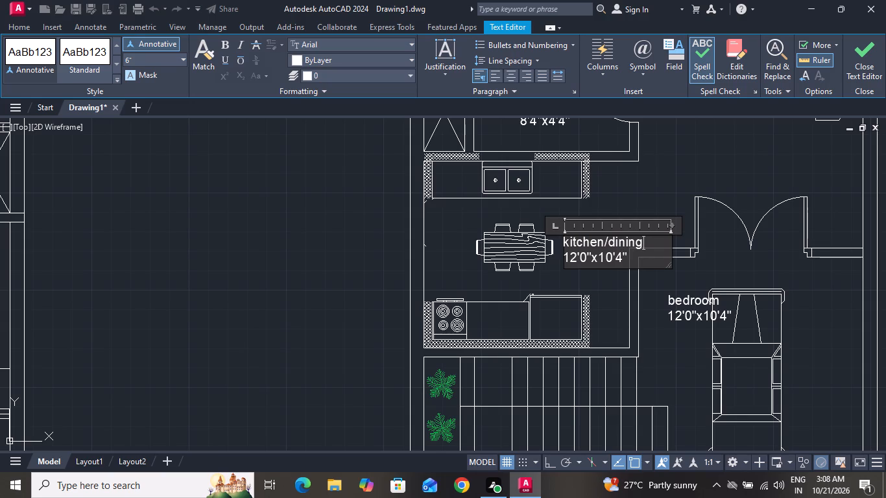
# Replace the size line of the kitchen/dining label with 11'4"x10'0".
pyautogui.click(631, 254)
pyautogui.press('BackSpace')
pyautogui.press('BackSpace')
pyautogui.press('BackSpace')
pyautogui.press('BackSpace')
pyautogui.press('BackSpace')
pyautogui.press('BackSpace')
pyautogui.press('BackSpace')
pyautogui.press('BackSpace')
pyautogui.press('BackSpace')
pyautogui.press('BackSpace')
pyautogui.press('BackSpace')
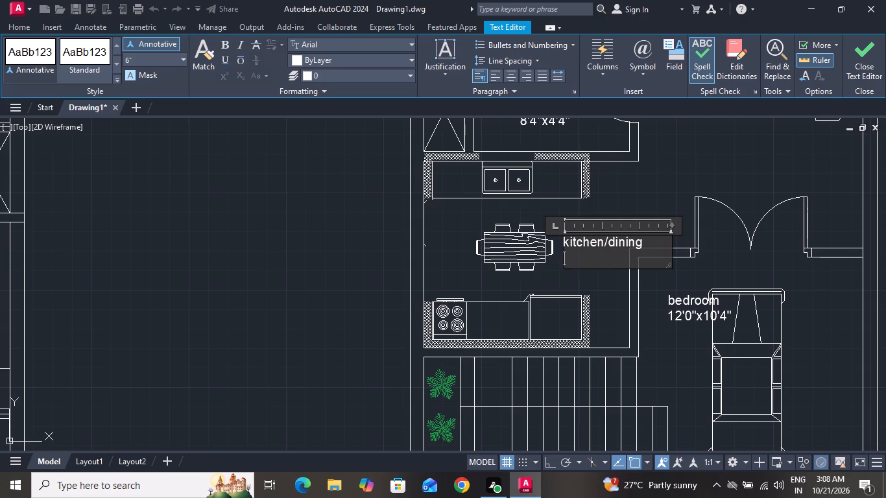
pyautogui.write('11')
pyautogui.write('\'4"x')
pyautogui.write('10\'0"')
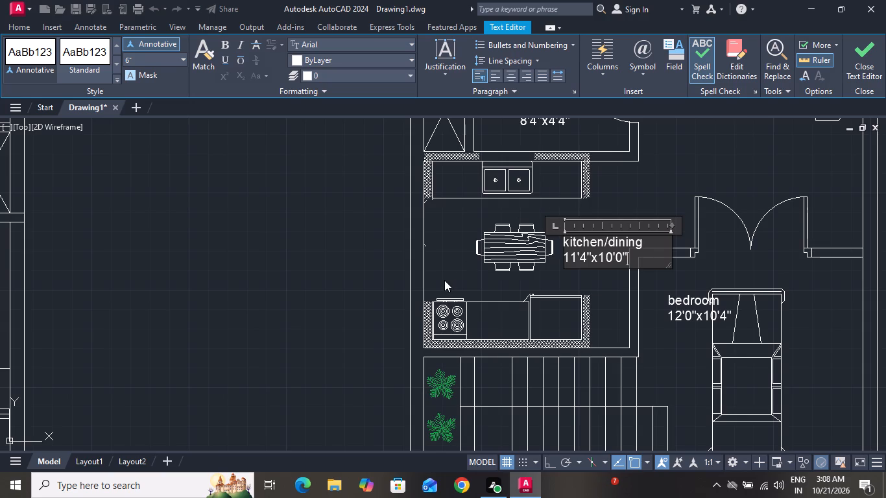
# Move the kitchen/dining label on the uncoloured floor plan to the space between the dining table and the stove counter.
pyautogui.click(540, 264)
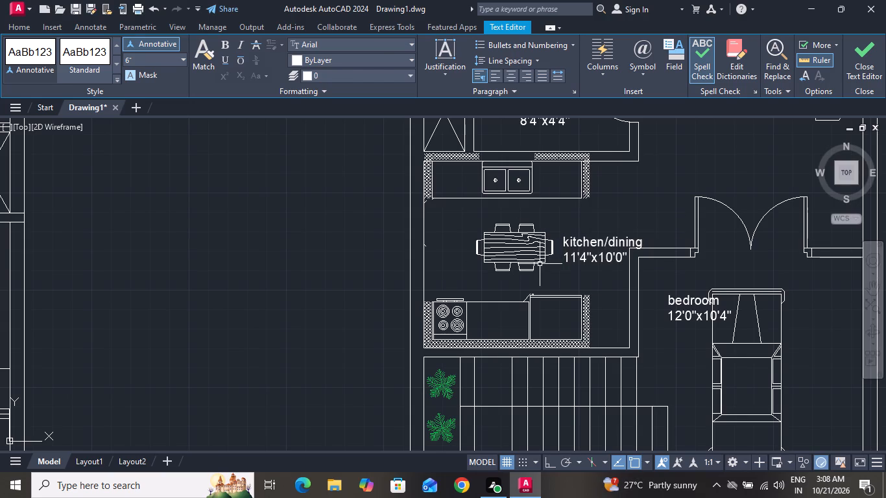
pyautogui.click(572, 255)
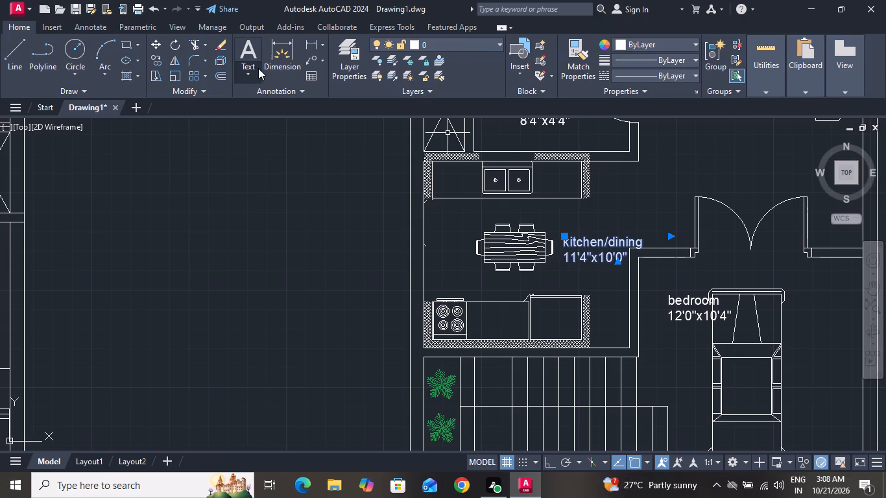
pyautogui.click(154, 38)
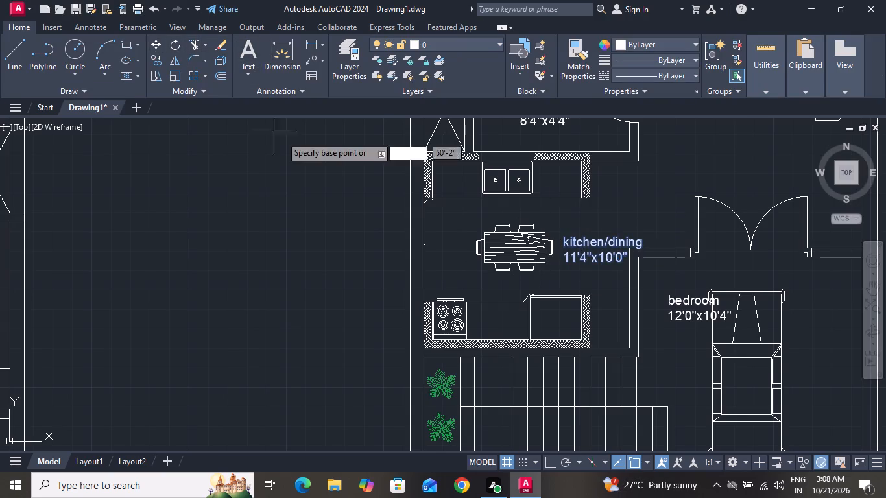
pyautogui.moveTo(587, 247); pyautogui.dragTo(542, 245)
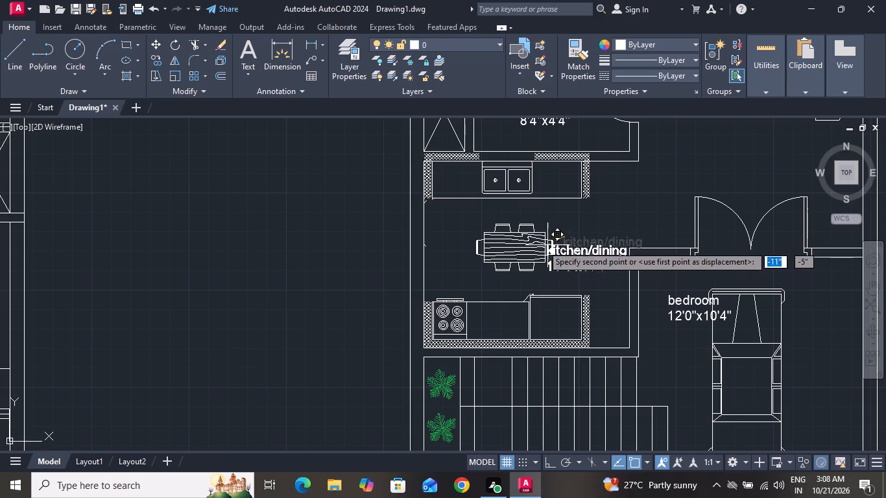
pyautogui.moveTo(542, 245); pyautogui.dragTo(499, 224)
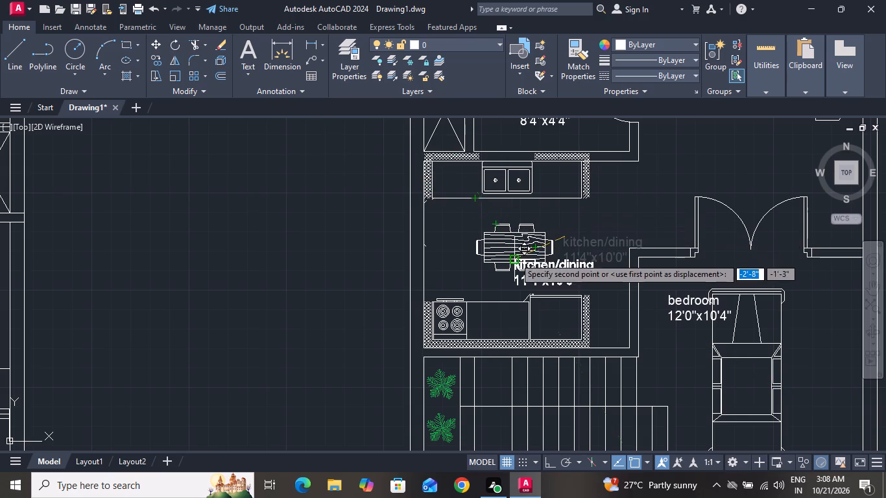
pyautogui.click(472, 263)
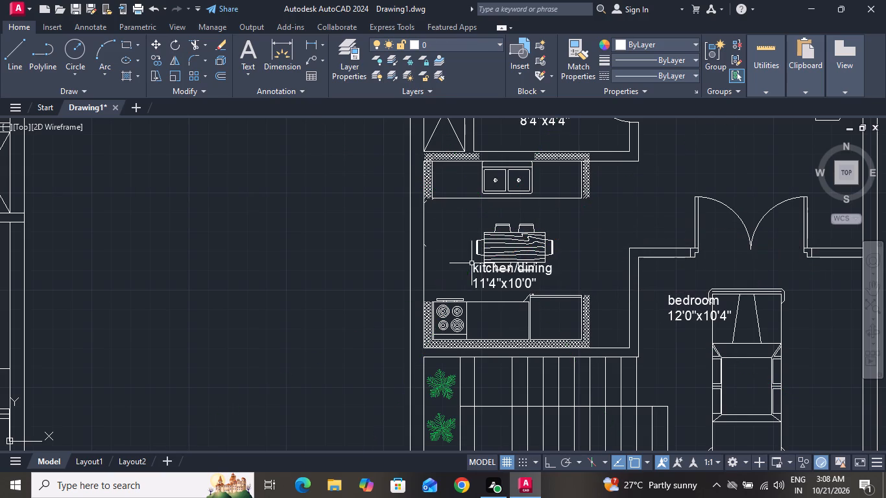
# Change the room name to "porch" in the bedroom label beside the car on the uncoloured floor plan.
pyautogui.doubleClick(684, 303)
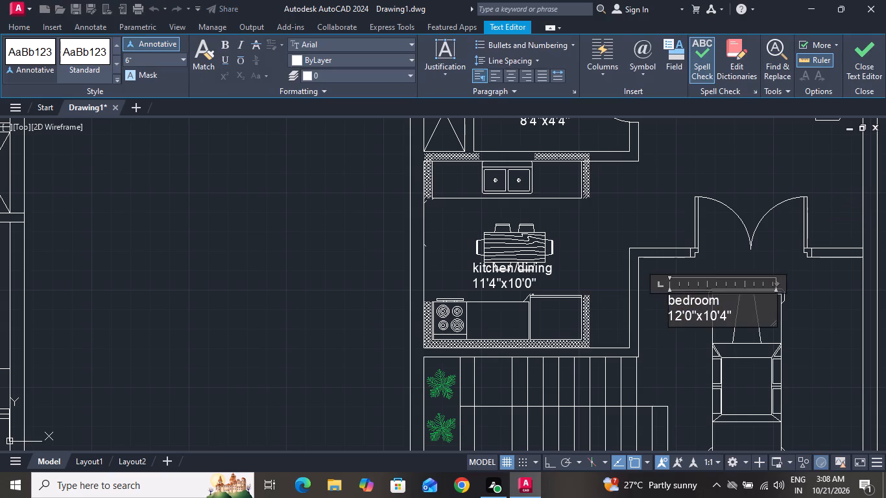
pyautogui.click(729, 306)
pyautogui.press('BackSpace')
pyautogui.press('BackSpace')
pyautogui.press('BackSpace')
pyautogui.press('BackSpace')
pyautogui.press('BackSpace')
pyautogui.press('BackSpace')
pyautogui.press('BackSpace')
pyautogui.press('BackSpace')
pyautogui.press('BackSpace')
pyautogui.press('BackSpace')
pyautogui.press('BackSpace')
pyautogui.press('BackSpace')
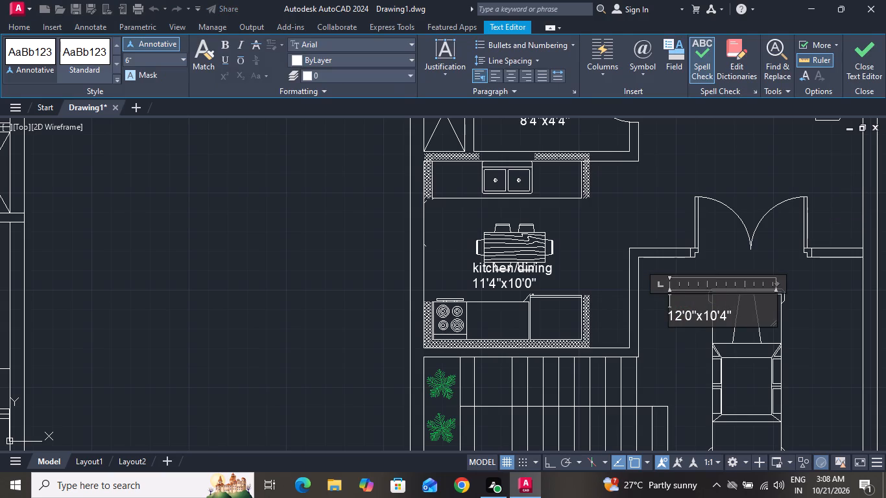
pyautogui.write('porch')
# Replace the size line of the porch label with 11'8"x14'4" and finish editing the text.
pyautogui.click(735, 319)
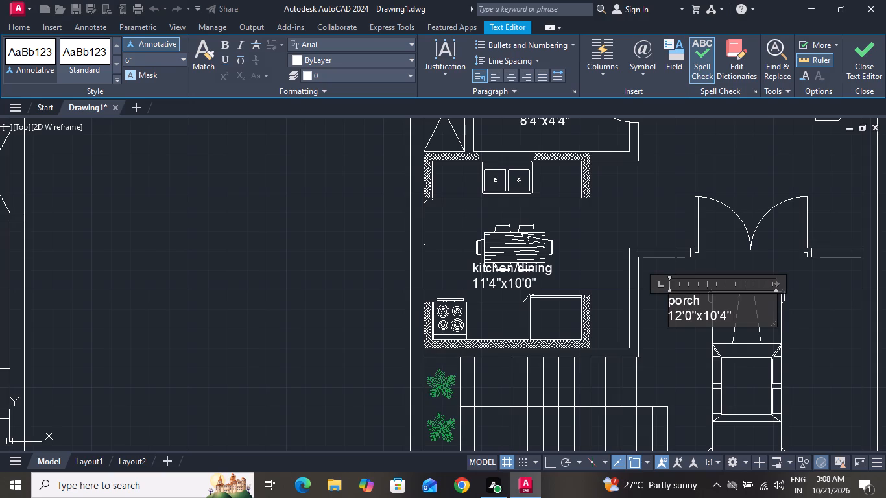
pyautogui.press('BackSpace')
pyautogui.press('BackSpace')
pyautogui.press('BackSpace')
pyautogui.press('BackSpace')
pyautogui.press('BackSpace')
pyautogui.press('BackSpace')
pyautogui.press('BackSpace')
pyautogui.press('BackSpace')
pyautogui.press('BackSpace')
pyautogui.press('BackSpace')
pyautogui.press('BackSpace')
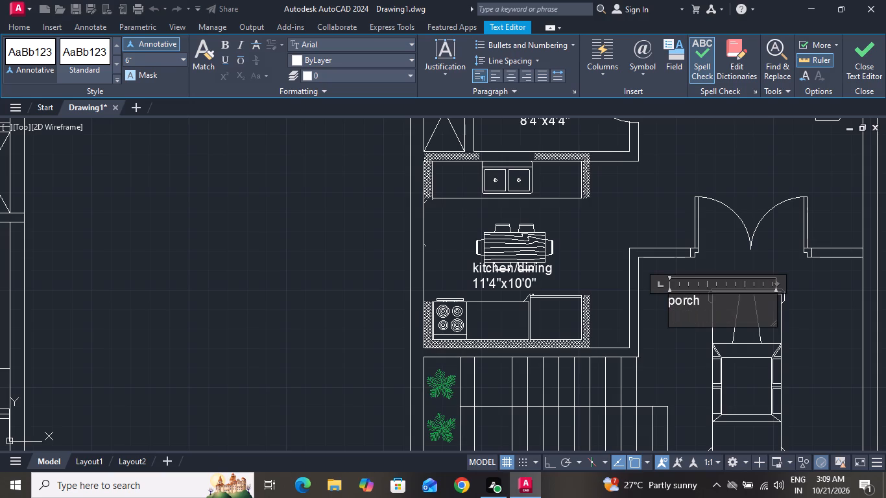
pyautogui.write('11')
pyautogui.write('\'8"')
pyautogui.press('x')
pyautogui.write("14'")
pyautogui.press('4')
pyautogui.hotkey('shift', '"')
pyautogui.click(678, 331)
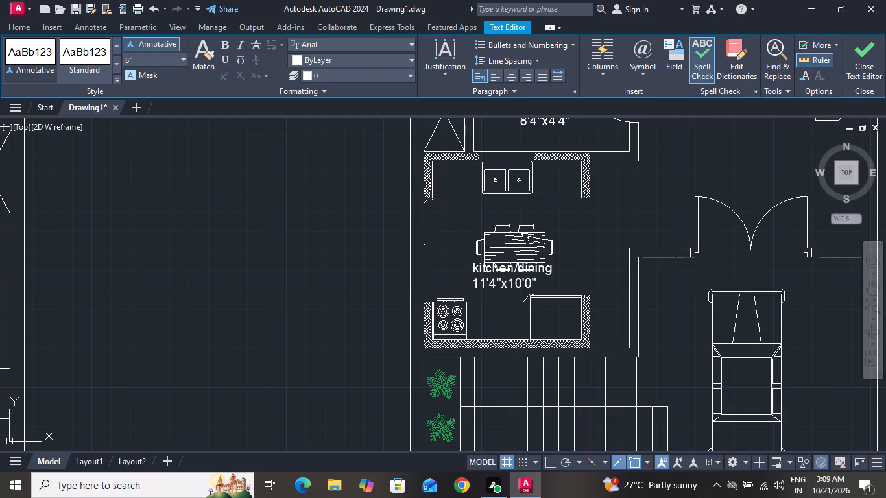
# Add a linear dimension for the uncoloured floor plan's overall width, placed about 1'-8" above its upper outer wall.
pyautogui.keyDown('ctrl'); pyautogui.scroll(-4, 676, 331); pyautogui.keyUp('ctrl')
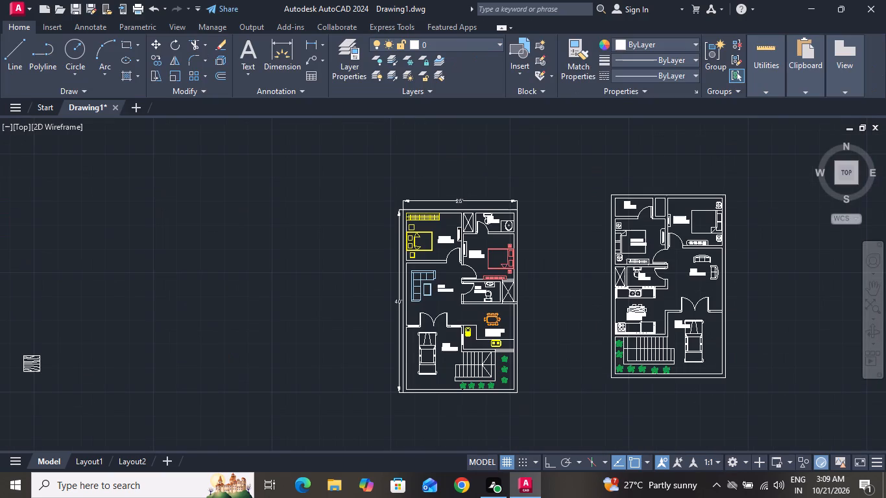
pyautogui.scroll(-1, 676, 331)
pyautogui.keyDown('ctrl'); pyautogui.scroll(4, 676, 331); pyautogui.keyUp('ctrl')
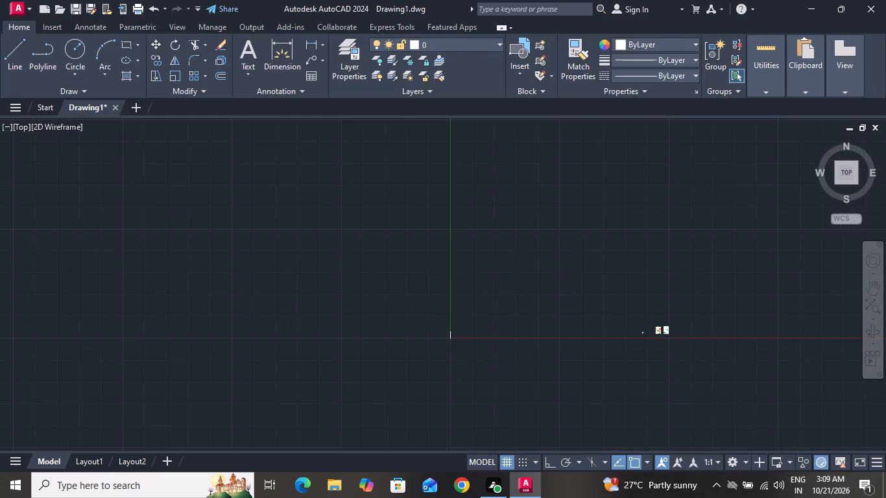
pyautogui.keyDown('ctrl'); pyautogui.scroll(3, 676, 331); pyautogui.keyUp('ctrl')
pyautogui.keyDown('ctrl'); pyautogui.scroll(4, 604, 340); pyautogui.keyUp('ctrl')
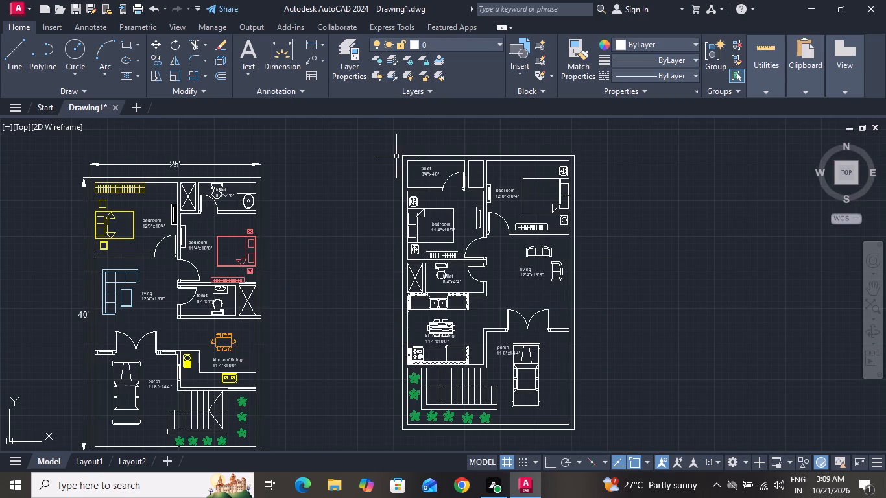
pyautogui.click(309, 42)
pyautogui.click(401, 156)
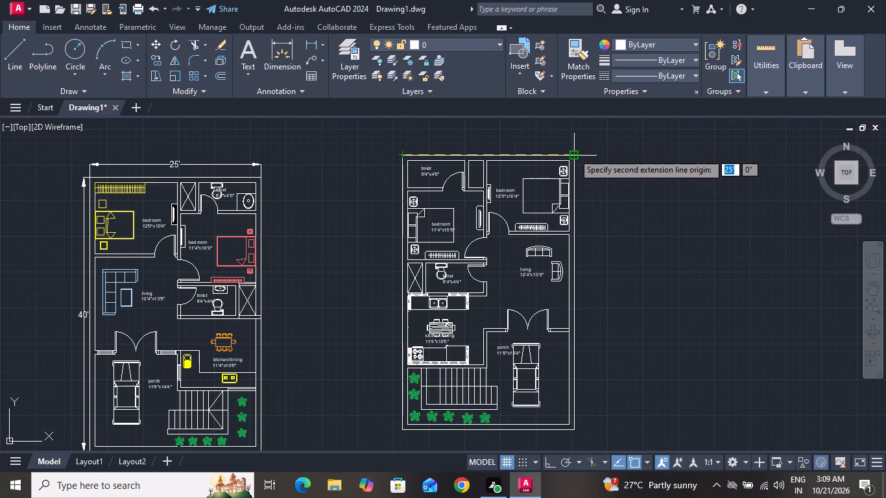
pyautogui.moveTo(576, 154); pyautogui.dragTo(575, 143)
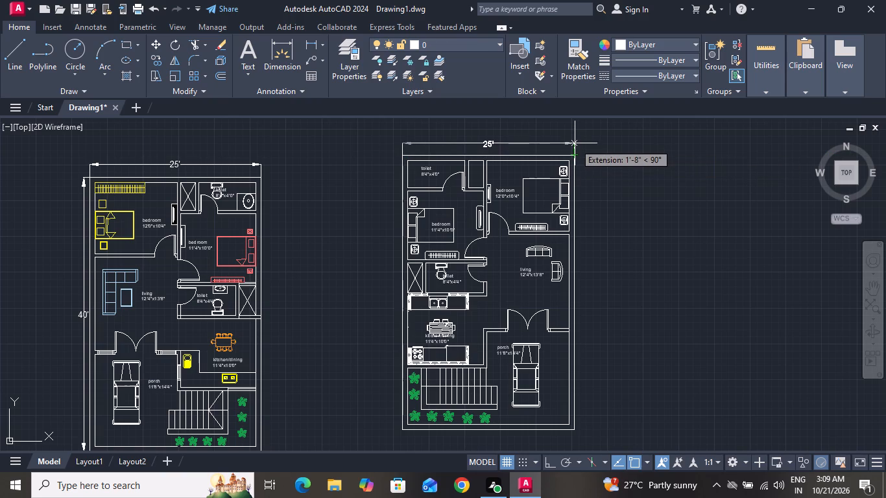
pyautogui.click(575, 143)
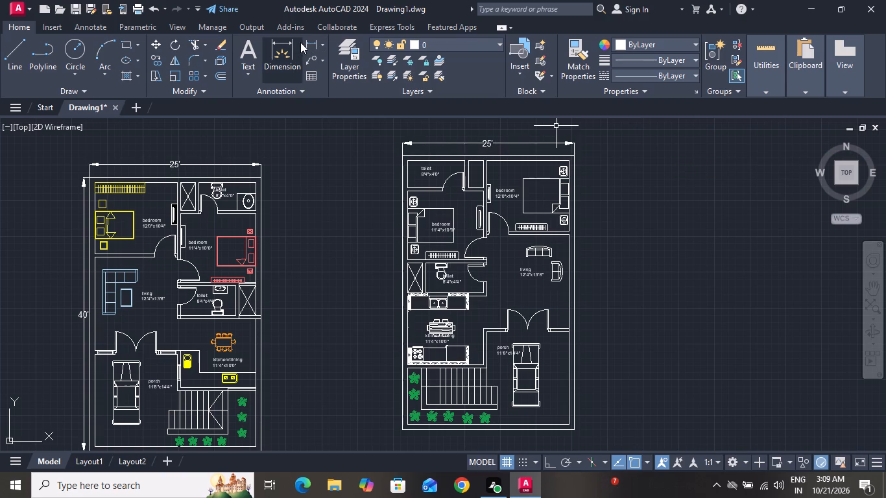
# Add a linear dimension for the uncoloured floor plan's overall height, placed just outside its left outer wall.
pyautogui.click(303, 42)
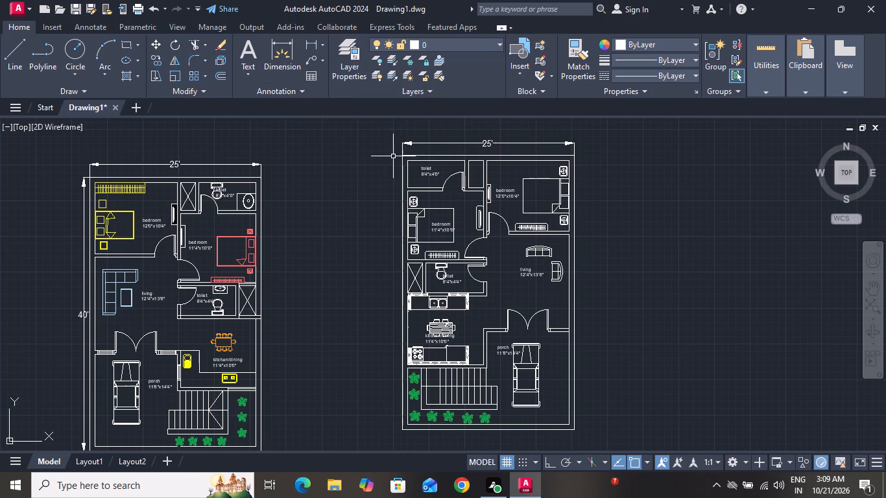
pyautogui.click(315, 36)
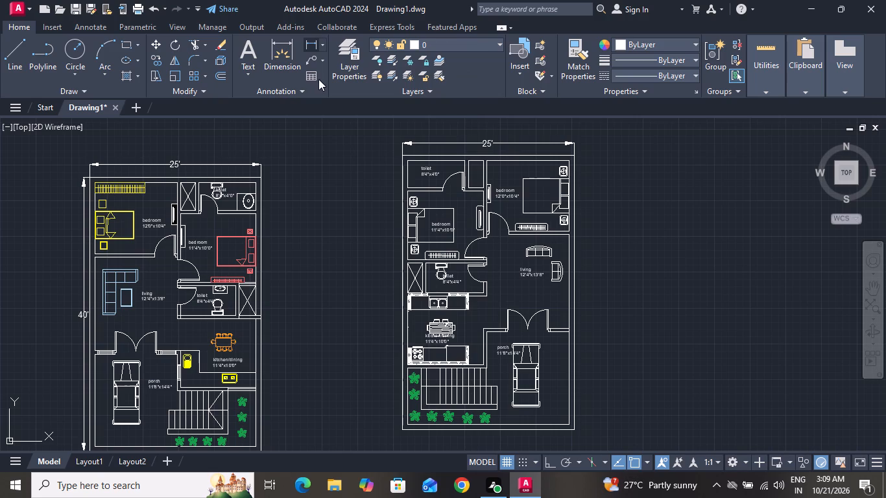
pyautogui.doubleClick(309, 43)
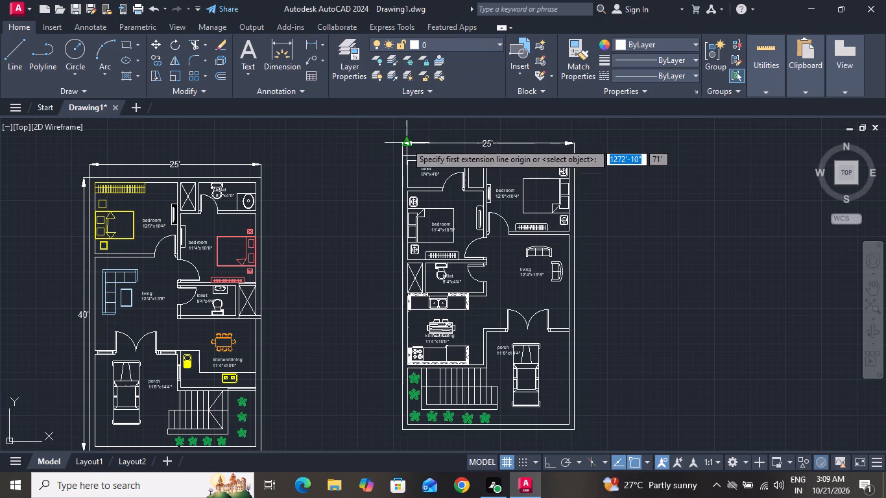
pyautogui.click(402, 156)
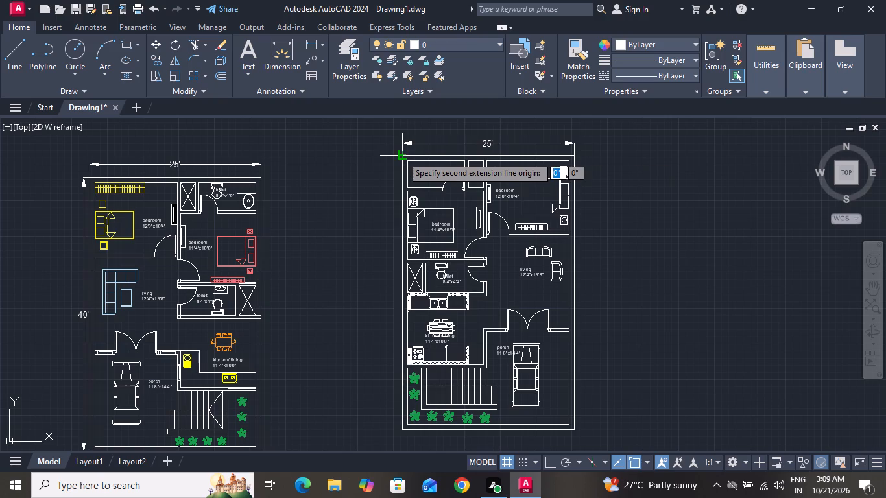
pyautogui.keyDown('ctrl'); pyautogui.scroll(-1, 402, 156); pyautogui.keyUp('ctrl')
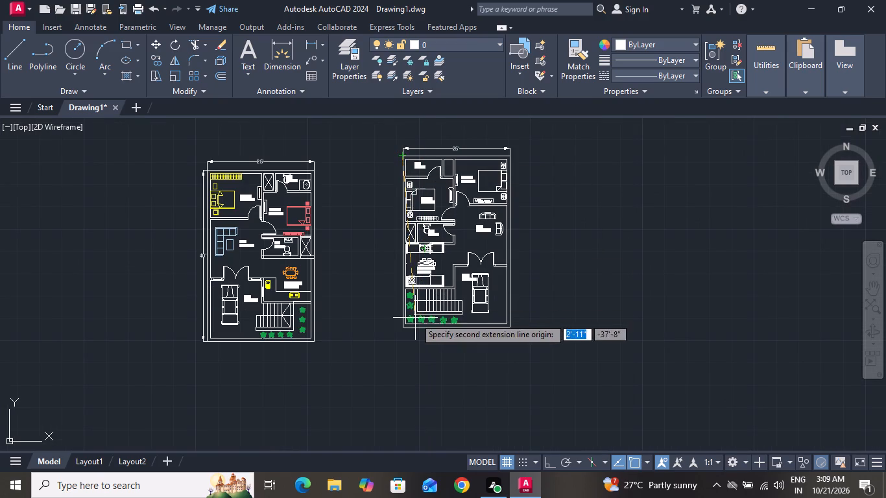
pyautogui.keyDown('ctrl'); pyautogui.scroll(4, 404, 324); pyautogui.keyUp('ctrl')
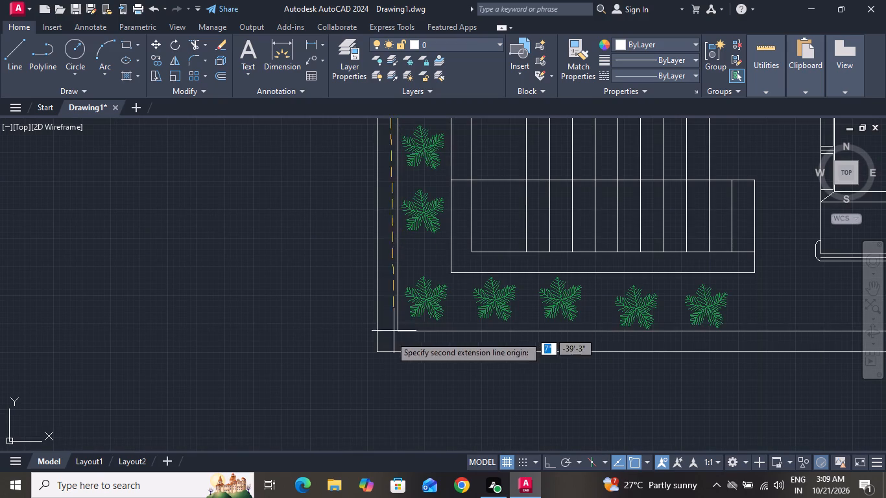
pyautogui.click(377, 351)
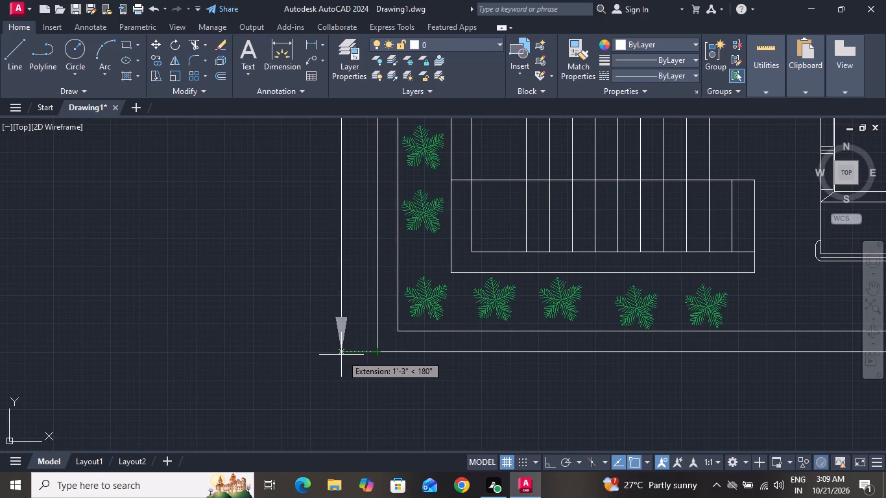
pyautogui.click(324, 361)
# Fill the uncoloured floor plan's walls with a SOLID pattern hatch in black (0,0,0), picking inside the upper outer wall.
pyautogui.keyDown('ctrl'); pyautogui.scroll(-4, 324, 361); pyautogui.keyUp('ctrl')
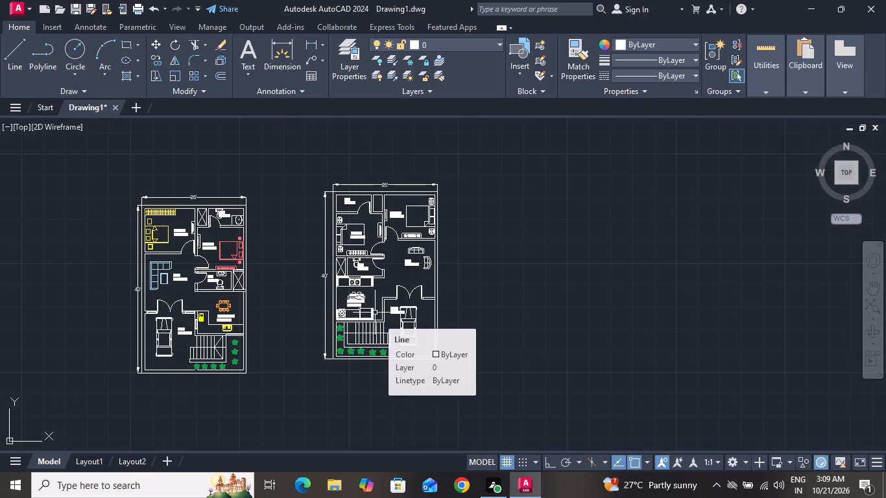
pyautogui.click(126, 67)
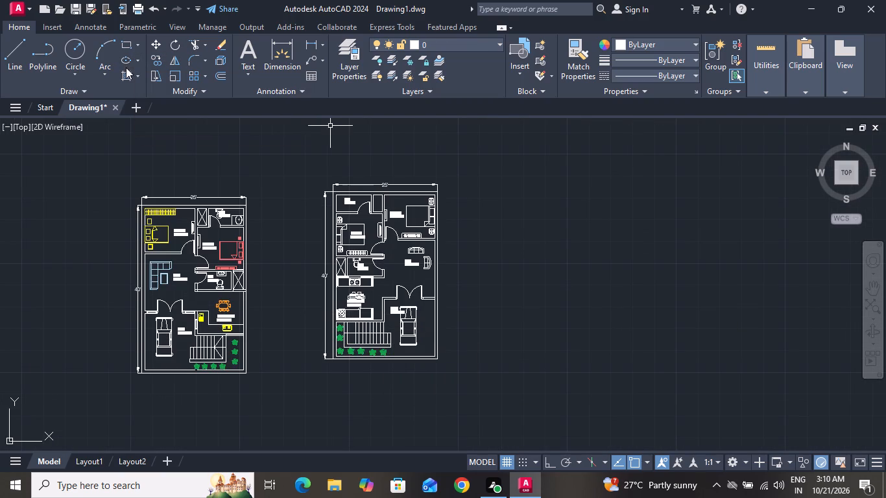
pyautogui.click(126, 74)
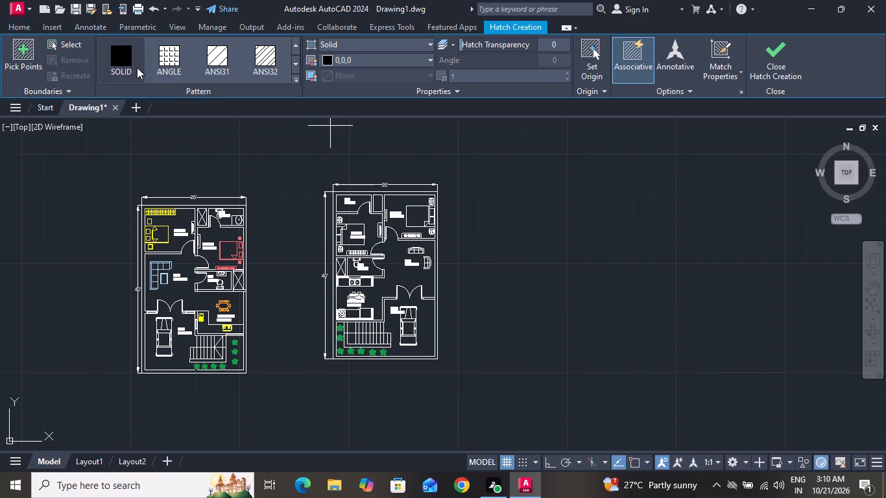
pyautogui.click(117, 56)
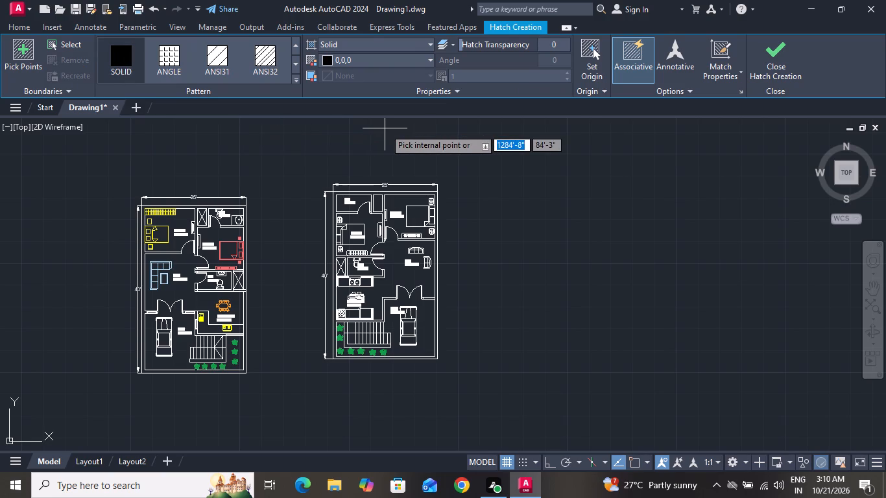
pyautogui.keyDown('ctrl'); pyautogui.scroll(3, 385, 128); pyautogui.keyUp('ctrl')
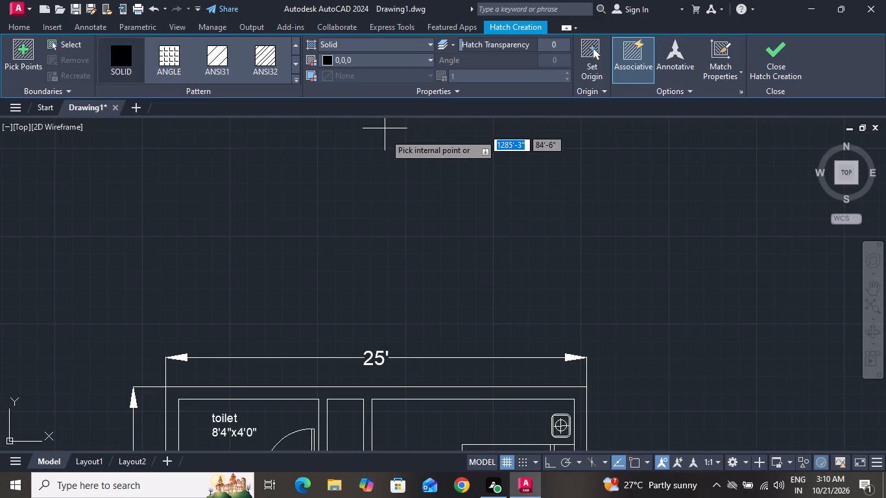
pyautogui.doubleClick(457, 394)
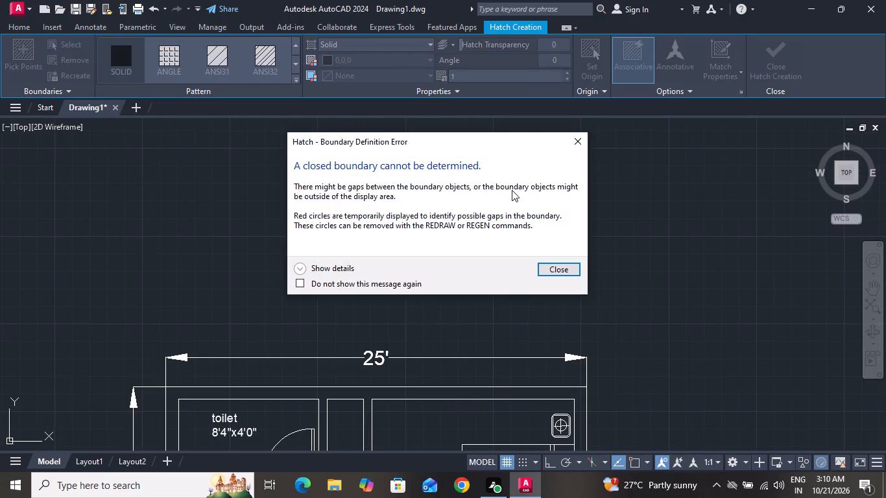
pyautogui.click(567, 144)
pyautogui.keyDown('ctrl'); pyautogui.scroll(-1, 567, 144); pyautogui.keyUp('ctrl')
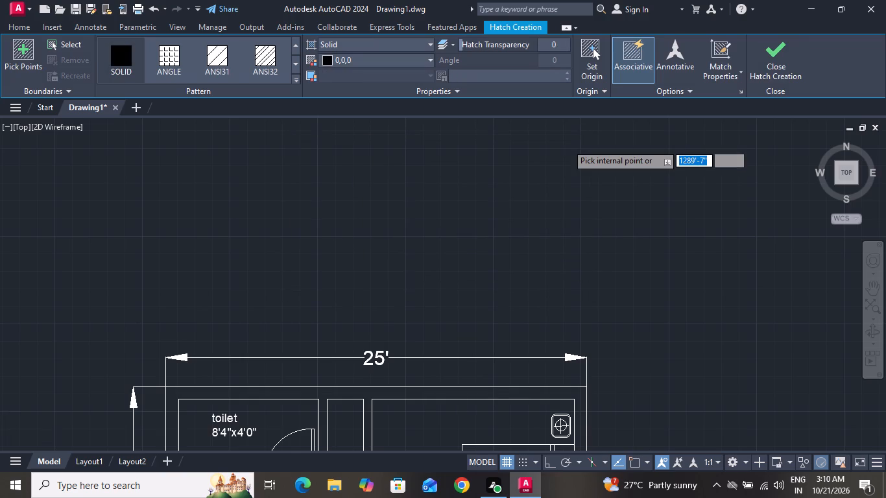
pyautogui.keyDown('ctrl'); pyautogui.scroll(-1, 548, 187); pyautogui.keyUp('ctrl')
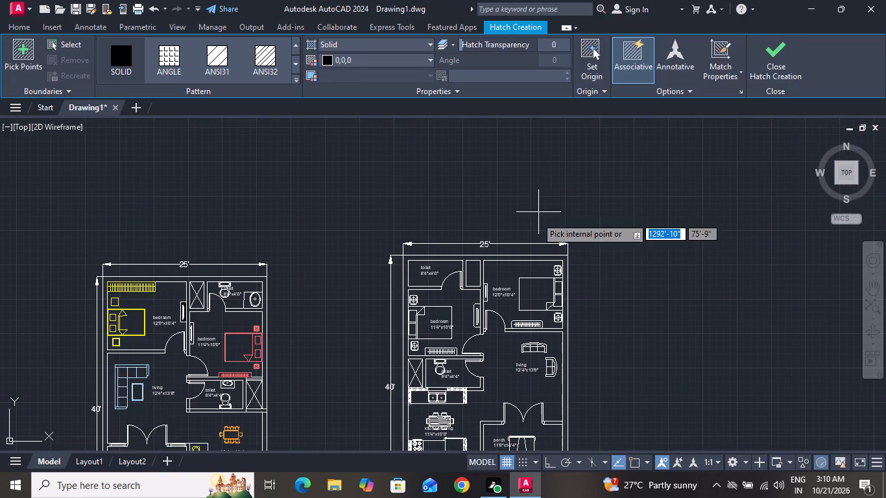
pyautogui.click(493, 258)
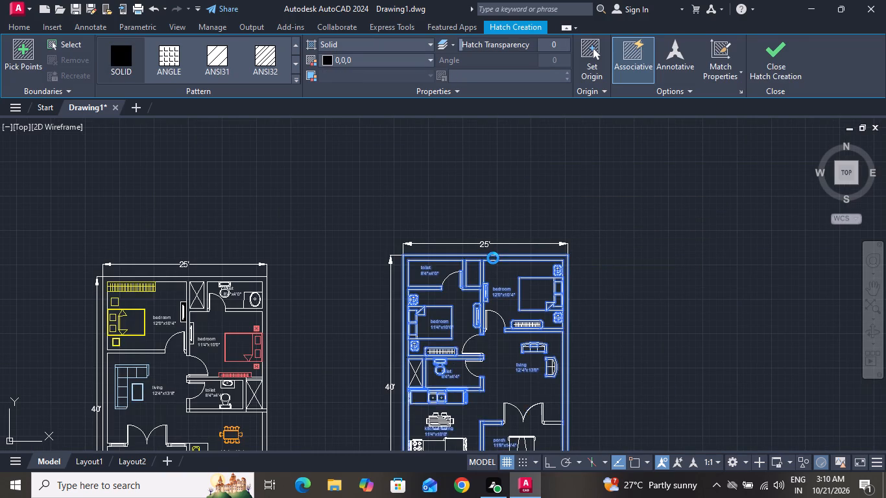
pyautogui.keyDown('ctrl'); pyautogui.scroll(-2, 516, 220); pyautogui.keyUp('ctrl')
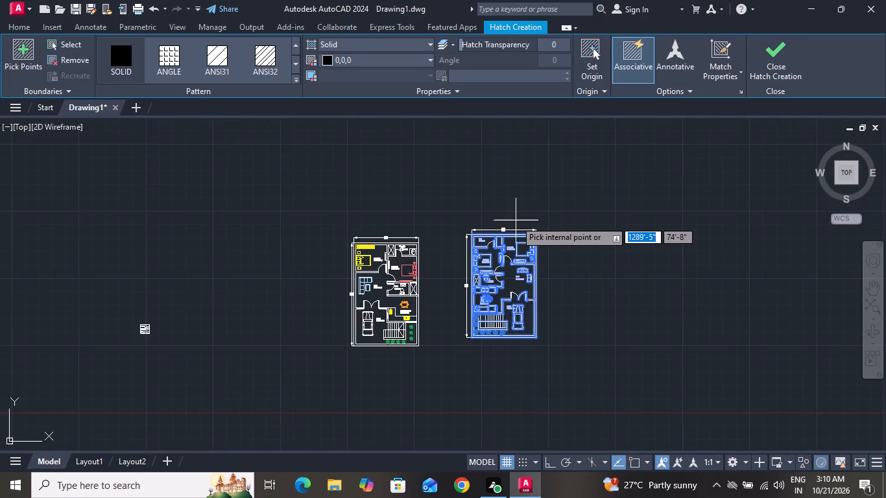
pyautogui.keyDown('ctrl'); pyautogui.scroll(4, 516, 220); pyautogui.keyUp('ctrl')
pyautogui.keyDown('ctrl'); pyautogui.scroll(-2, 516, 220); pyautogui.keyUp('ctrl')
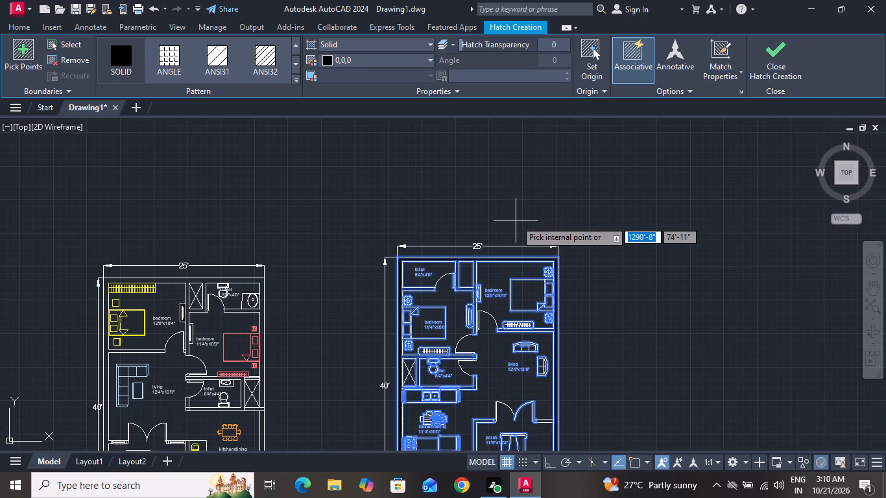
pyautogui.rightClick(516, 220)
pyautogui.click(540, 240)
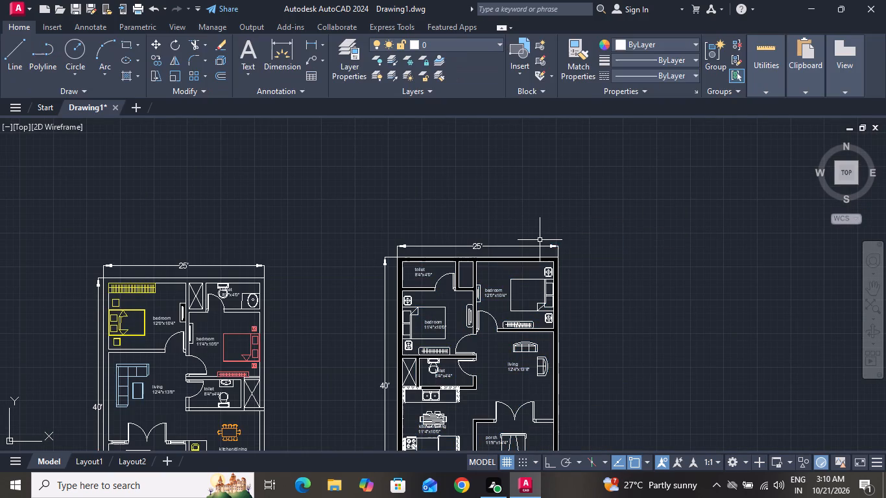
pyautogui.press('Escape')
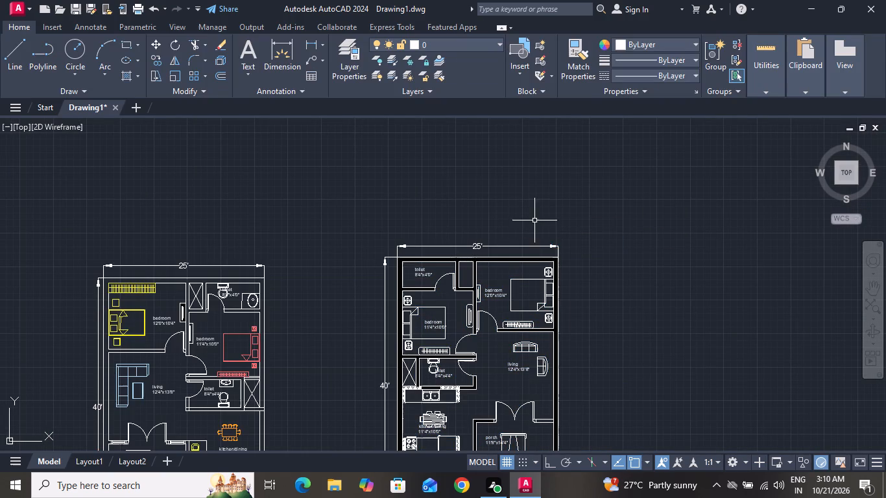
# Move the whole coloured floor plan, including its dimensions, about 11' horizontally toward the uncoloured plan.
pyautogui.keyDown('ctrl'); pyautogui.scroll(-2, 534, 220); pyautogui.keyUp('ctrl')
pyautogui.keyDown('ctrl'); pyautogui.scroll(5, 512, 287); pyautogui.keyUp('ctrl')
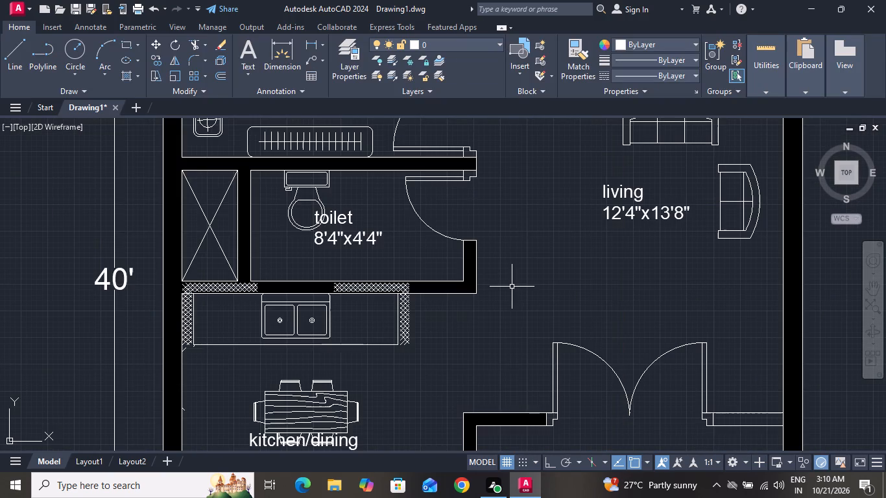
pyautogui.keyDown('ctrl'); pyautogui.scroll(-1, 512, 287); pyautogui.keyUp('ctrl')
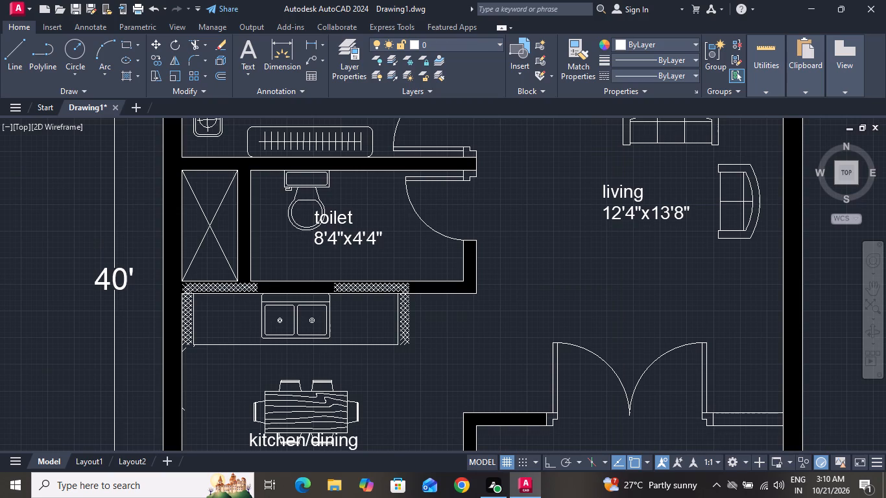
pyautogui.keyDown('ctrl'); pyautogui.scroll(-1, 512, 287); pyautogui.keyUp('ctrl')
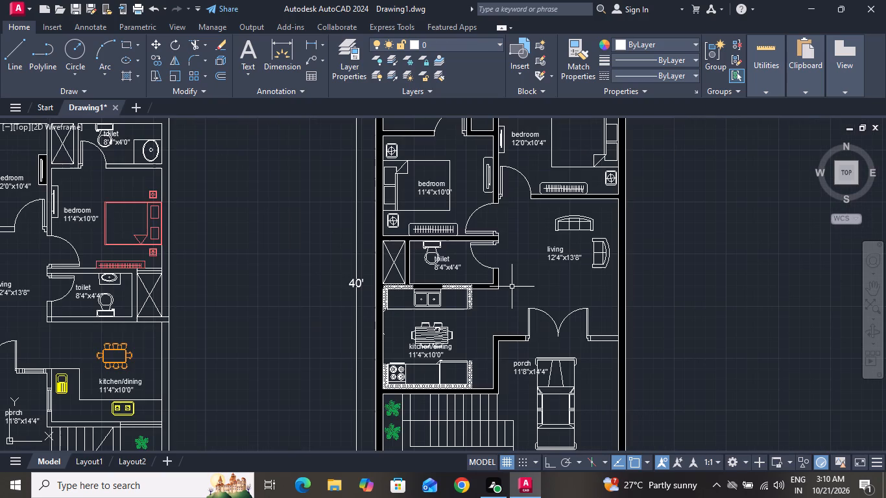
pyautogui.keyDown('ctrl'); pyautogui.scroll(-4, 512, 287); pyautogui.keyUp('ctrl')
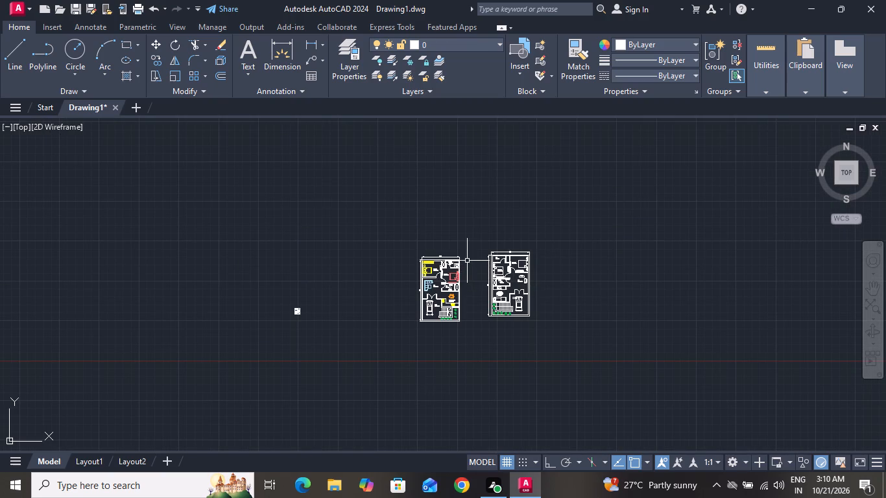
pyautogui.click(475, 244)
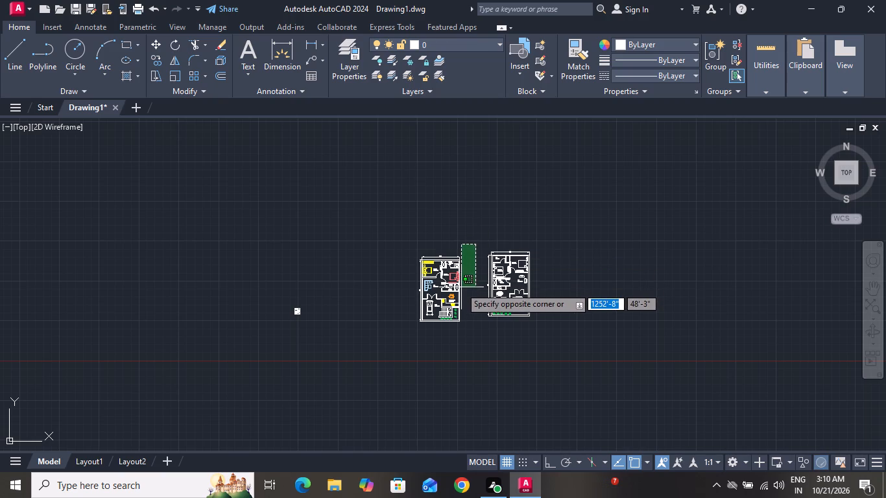
pyautogui.click(412, 330)
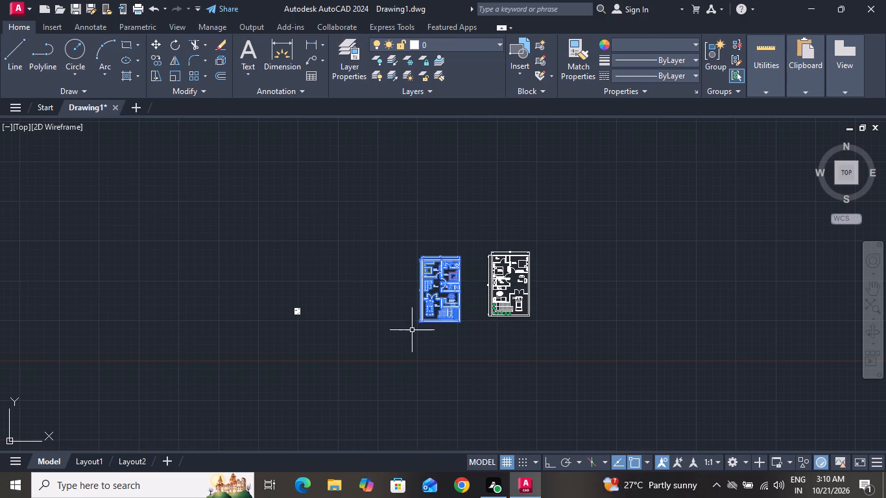
pyautogui.click(152, 41)
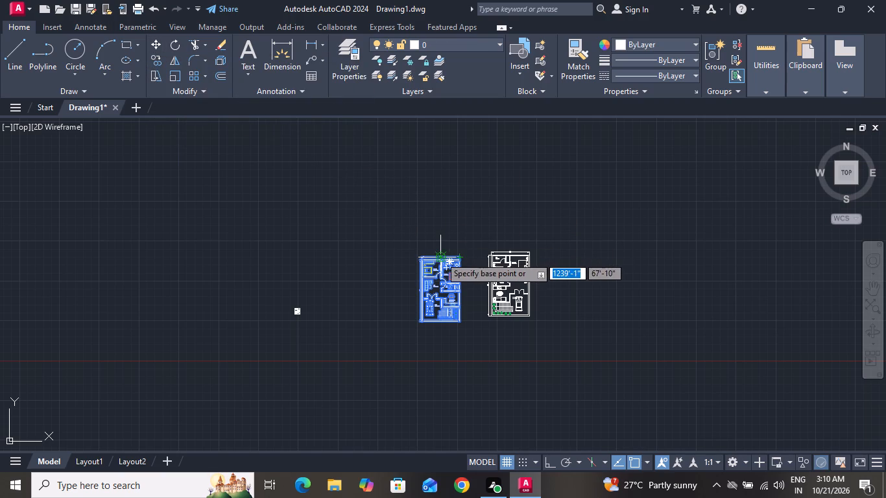
pyautogui.click(440, 257)
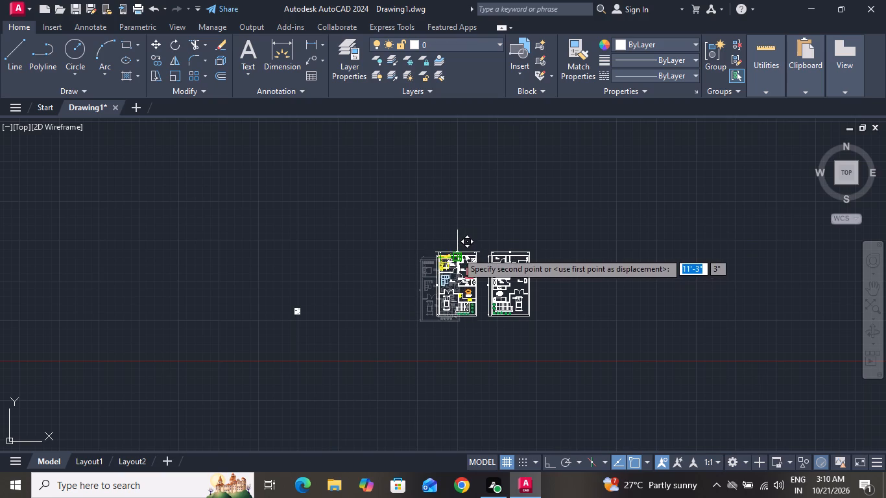
pyautogui.click(457, 252)
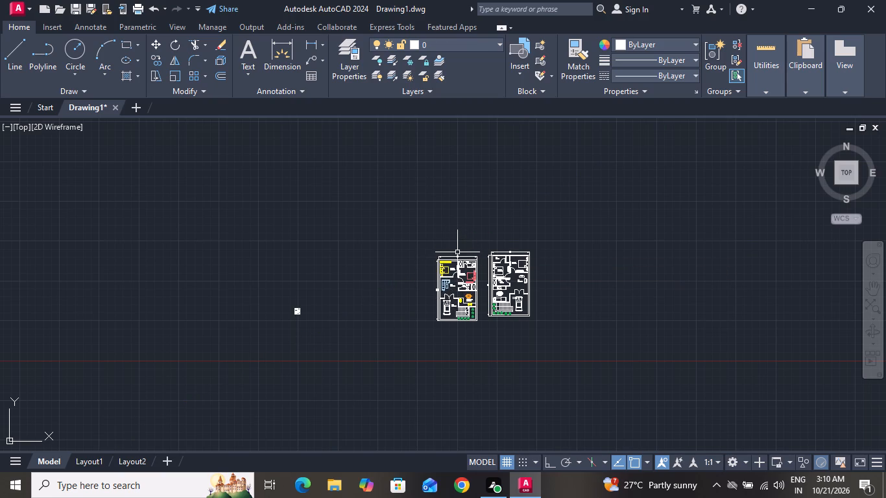
pyautogui.keyDown('ctrl'); pyautogui.scroll(4, 491, 263); pyautogui.keyUp('ctrl')
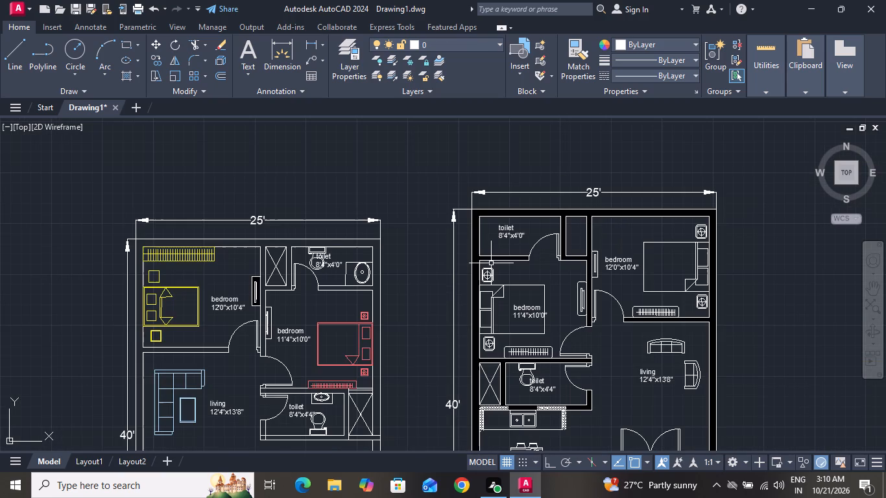
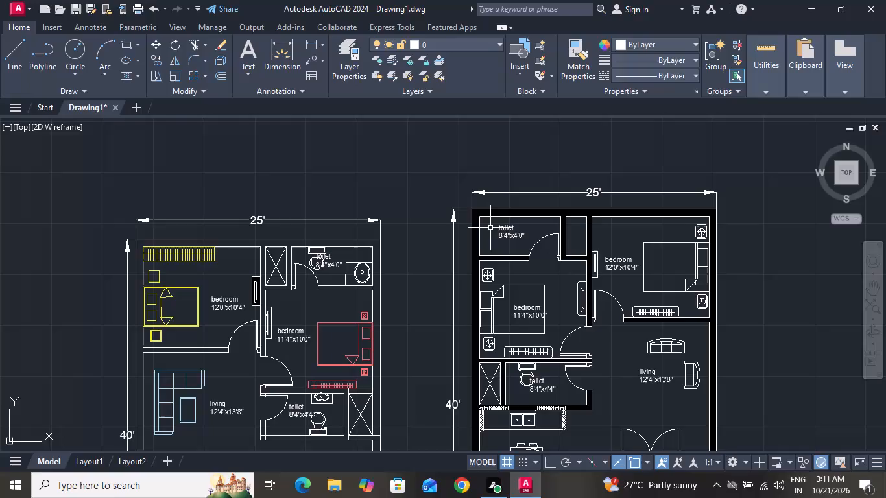
# Copy the toilet fixture from the uncoloured plan's 8'4"x4'4" toilet to the 8'4"x4'0" toilet, with its tank against the upper outer wall.
pyautogui.keyDown('ctrl'); pyautogui.scroll(-7, 490, 228); pyautogui.keyUp('ctrl')
pyautogui.keyDown('ctrl'); pyautogui.scroll(5, 490, 228); pyautogui.keyUp('ctrl')
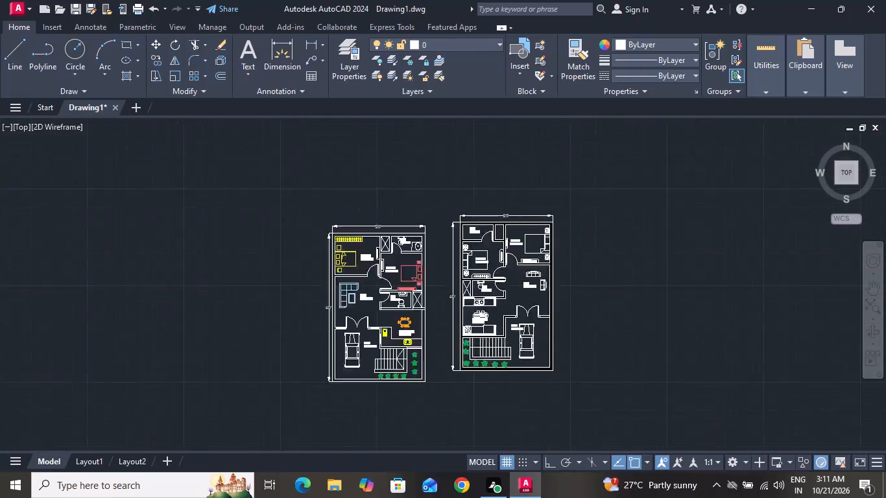
pyautogui.keyDown('ctrl'); pyautogui.scroll(2, 490, 228); pyautogui.keyUp('ctrl')
pyautogui.keyDown('ctrl'); pyautogui.scroll(-1, 496, 268); pyautogui.keyUp('ctrl')
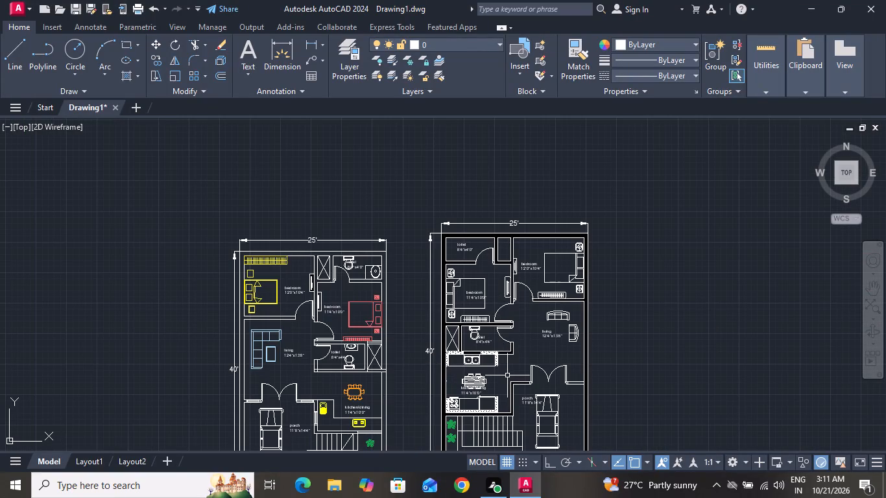
pyautogui.click(481, 333)
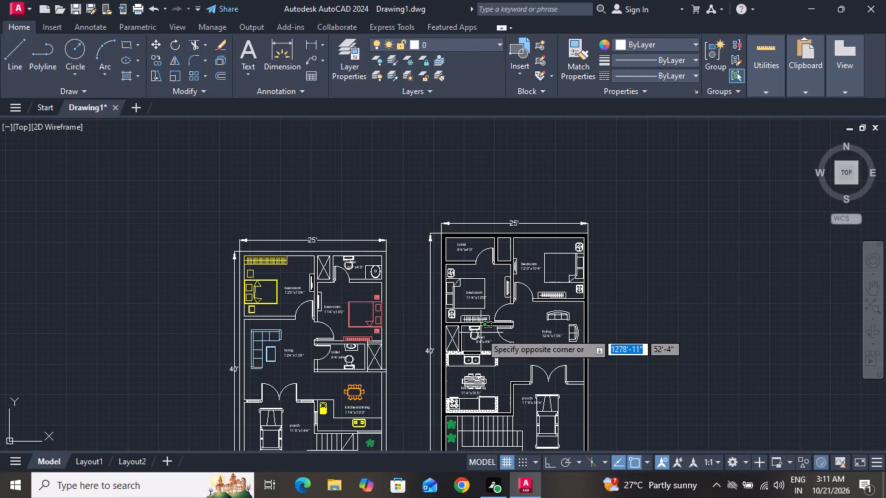
pyautogui.click(473, 331)
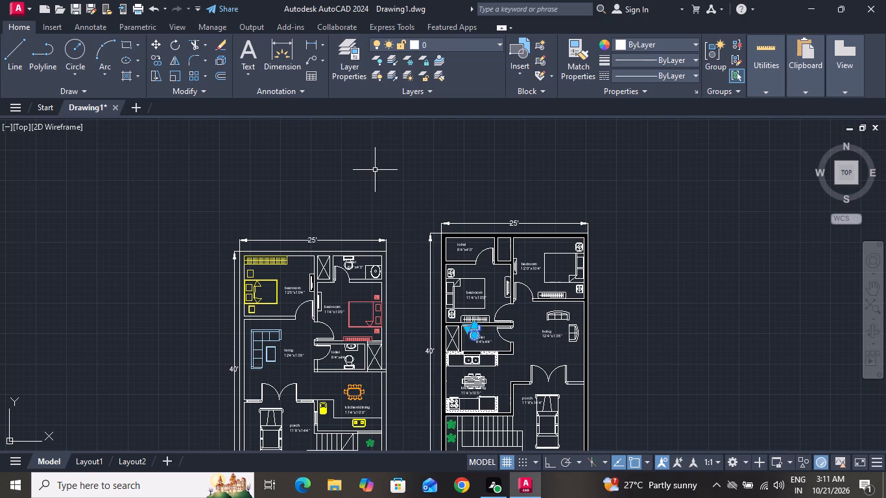
pyautogui.click(159, 58)
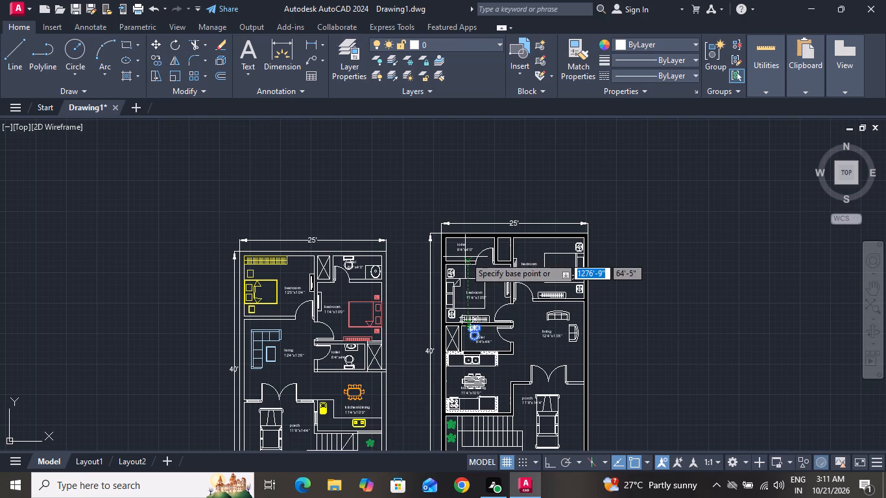
pyautogui.click(473, 320)
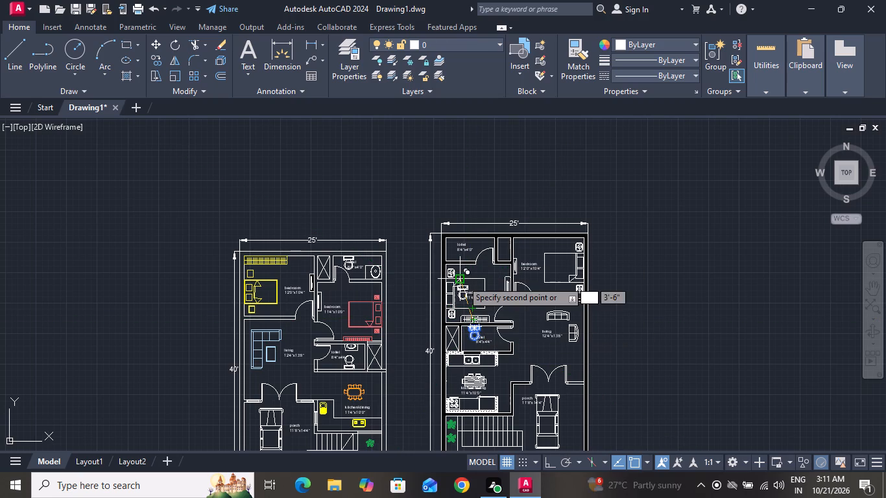
pyautogui.keyDown('ctrl'); pyautogui.scroll(1, 468, 235); pyautogui.keyUp('ctrl')
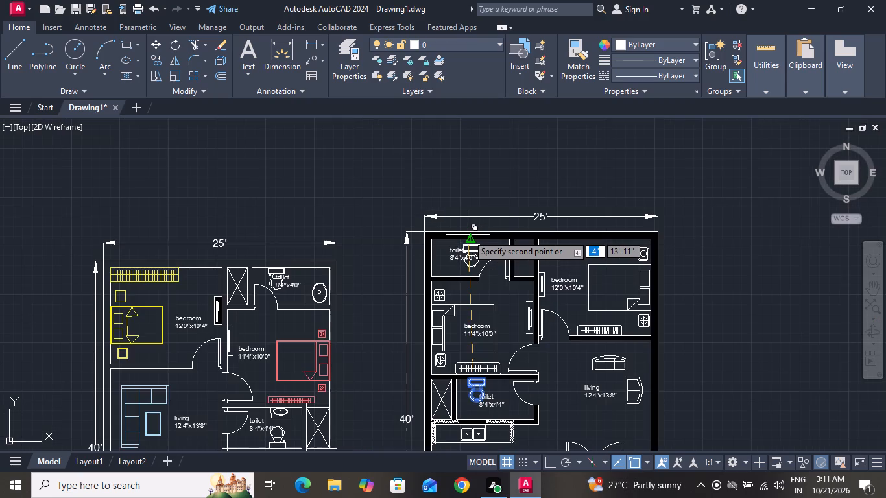
pyautogui.keyDown('ctrl'); pyautogui.scroll(6, 468, 235); pyautogui.keyUp('ctrl')
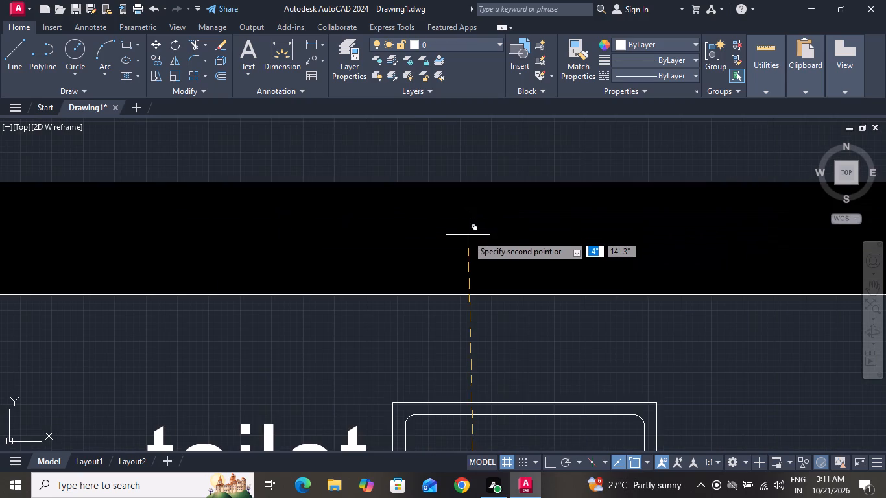
pyautogui.click(339, 127)
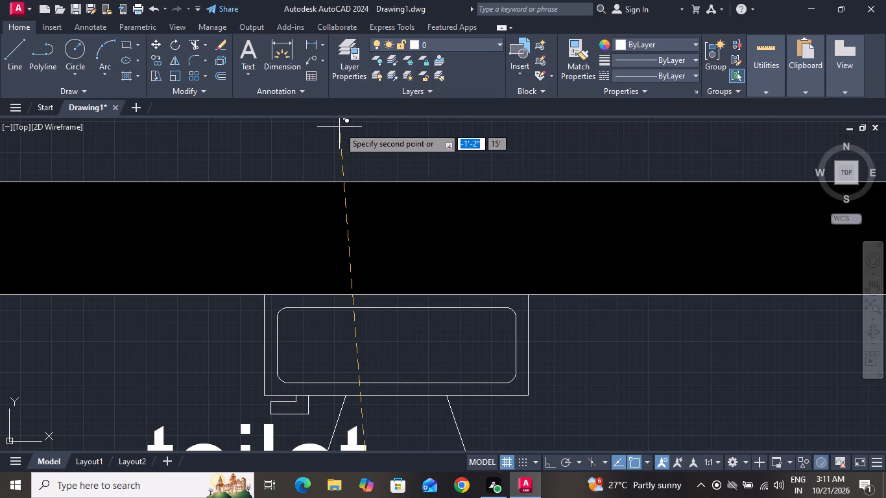
pyautogui.click(339, 127)
pyautogui.rightClick(339, 127)
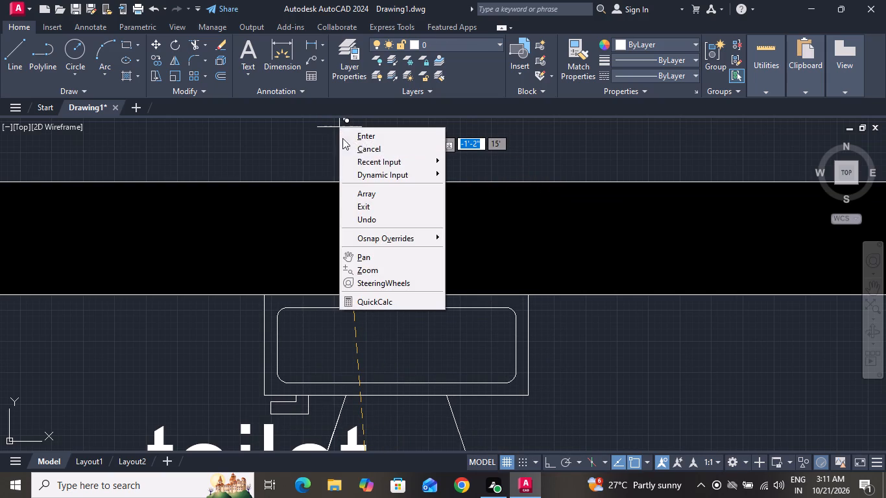
pyautogui.click(347, 150)
# Insert the Sink-single - 30 in top block from DesignCenter's Kitchens.dwg, dropping it near the coloured plan's 8'4"x4'4" toilet door.
pyautogui.keyDown('ctrl'); pyautogui.scroll(-3, 347, 150); pyautogui.keyUp('ctrl')
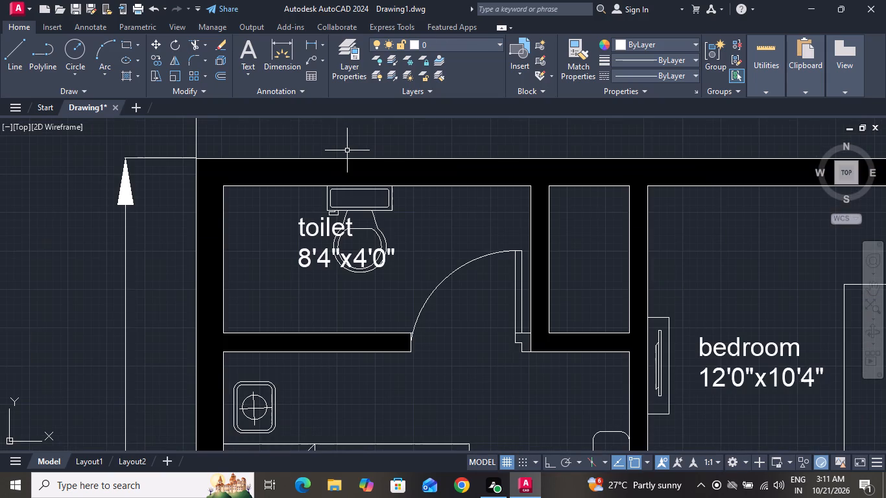
pyautogui.keyDown('ctrl'); pyautogui.scroll(-1, 347, 150); pyautogui.keyUp('ctrl')
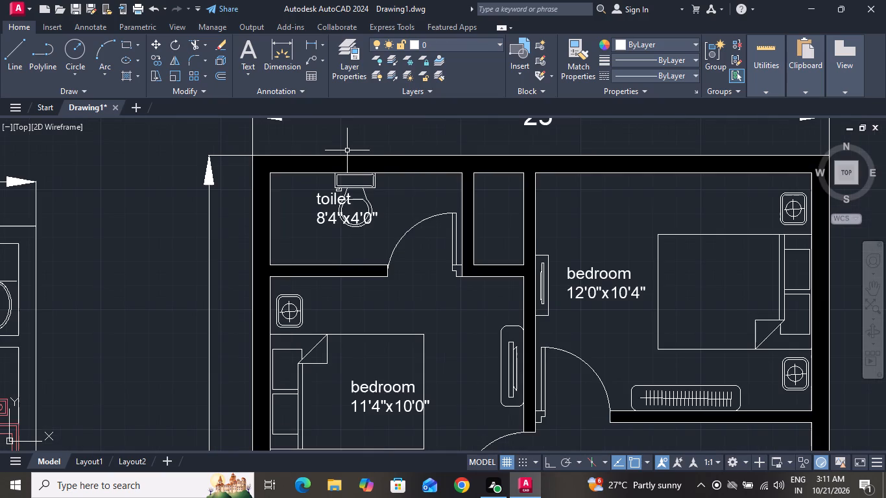
pyautogui.keyDown('ctrl'); pyautogui.scroll(-2, 347, 150); pyautogui.keyUp('ctrl')
pyautogui.press('t')
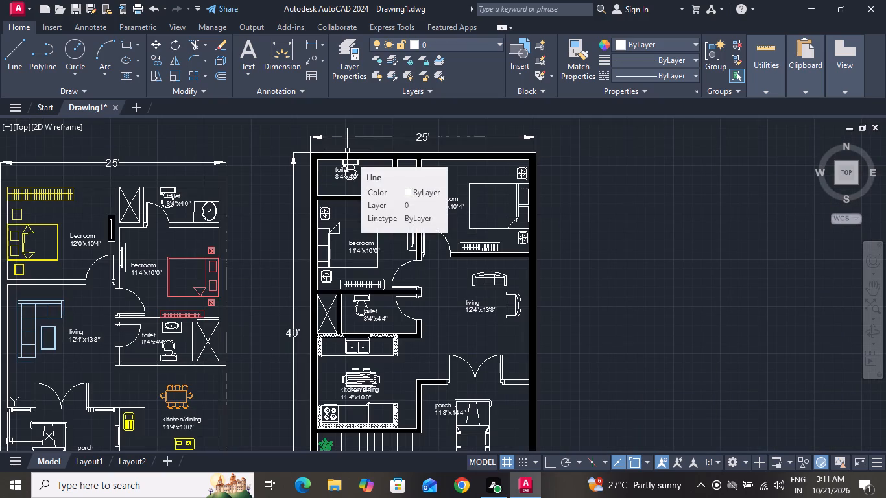
pyautogui.press('BackSpace')
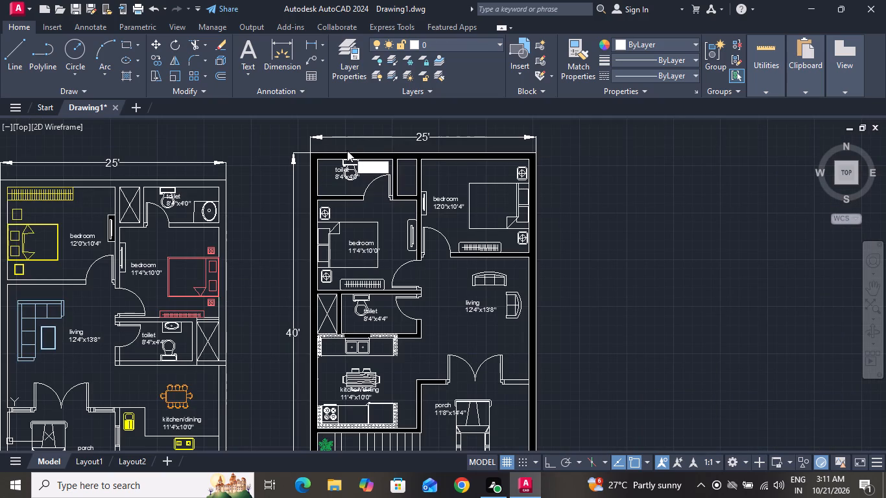
pyautogui.write('dc')
pyautogui.press('space')
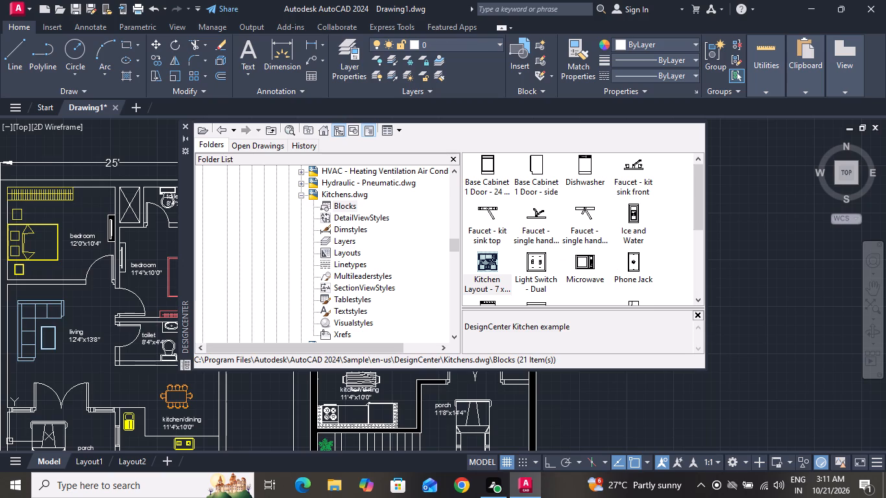
pyautogui.tripleClick(702, 298)
pyautogui.click(702, 298)
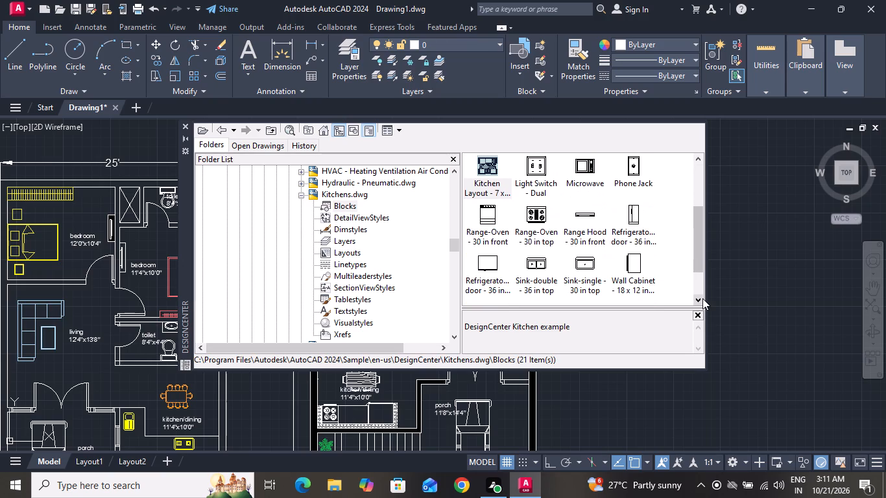
pyautogui.click(586, 259)
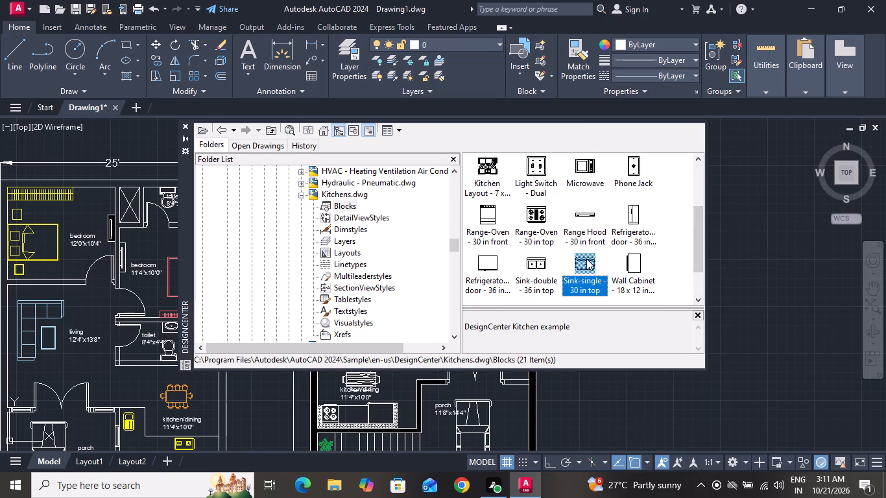
pyautogui.moveTo(586, 259); pyautogui.dragTo(123, 320)
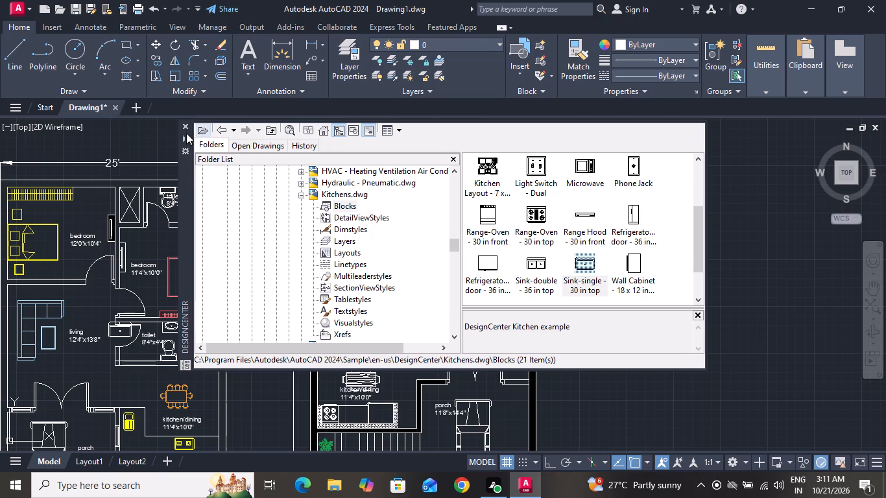
pyautogui.click(186, 127)
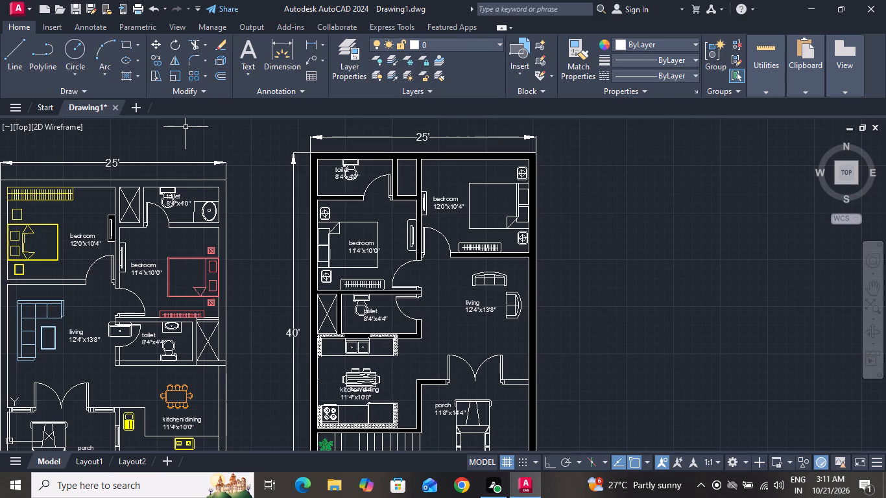
# Move the inserted single sink from the coloured plan into the uncoloured plan's 8'4"x4'4" toilet.
pyautogui.keyDown('ctrl'); pyautogui.scroll(3, 112, 326); pyautogui.keyUp('ctrl')
pyautogui.click(112, 326)
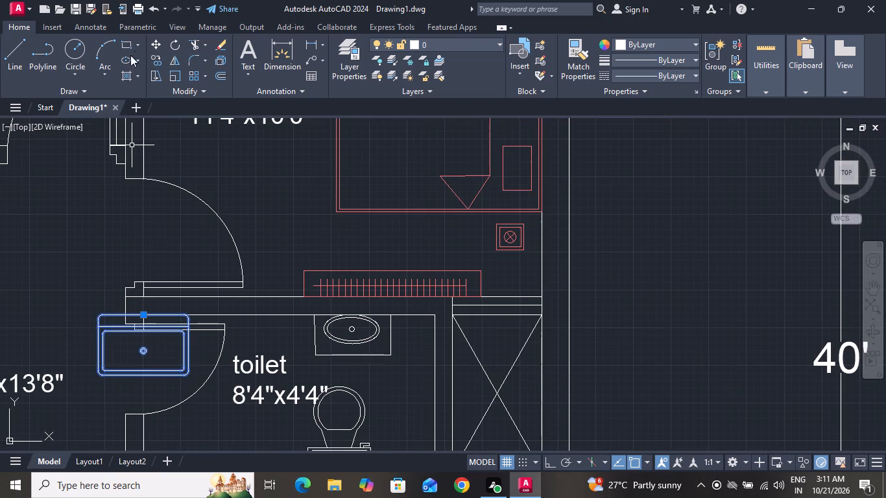
pyautogui.click(160, 47)
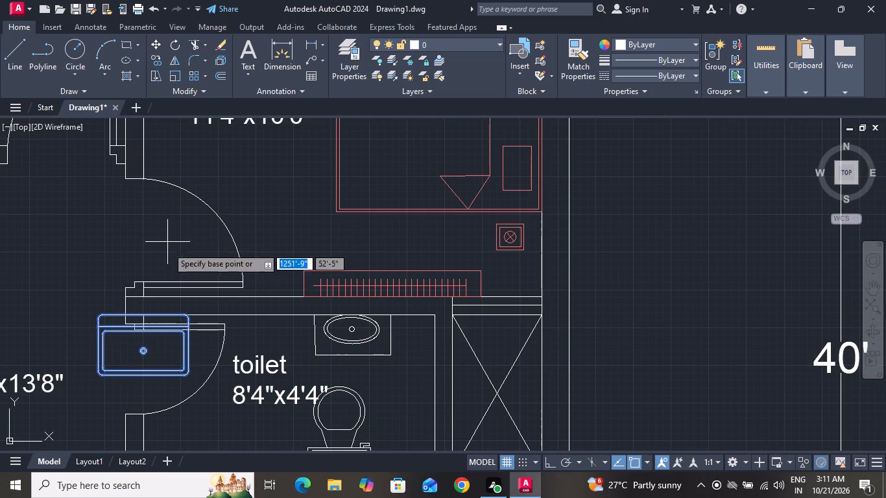
pyautogui.moveTo(154, 314); pyautogui.dragTo(304, 247)
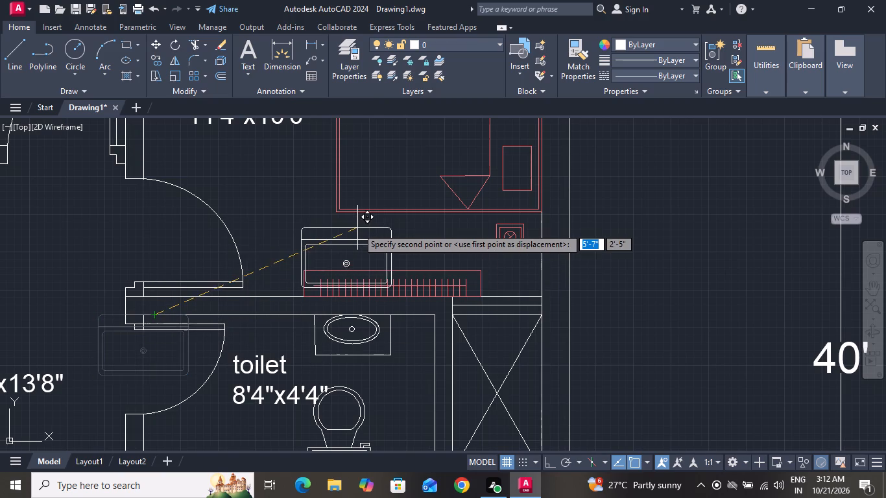
pyautogui.keyDown('ctrl'); pyautogui.scroll(-5, 357, 228); pyautogui.keyUp('ctrl')
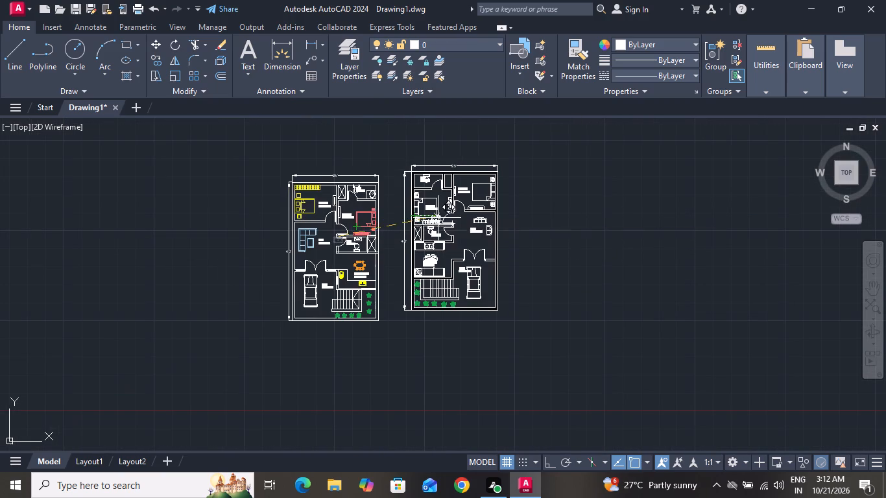
pyautogui.keyDown('ctrl'); pyautogui.scroll(4, 438, 220); pyautogui.keyUp('ctrl')
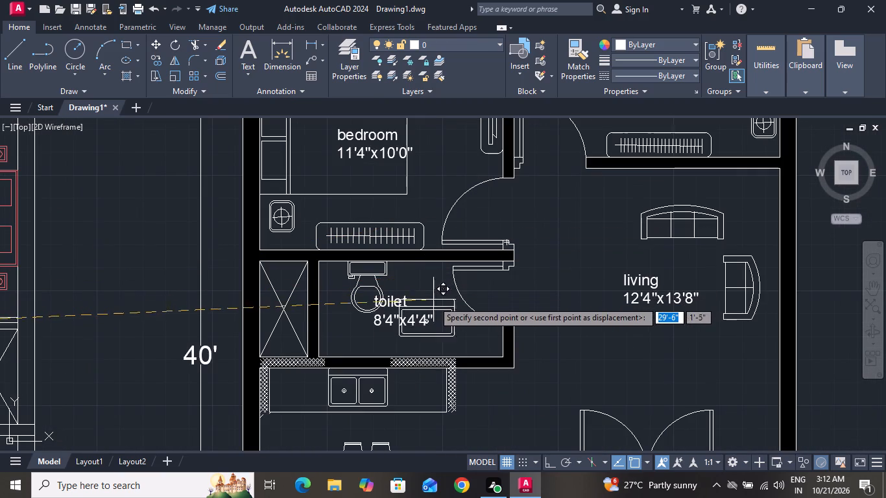
pyautogui.click(433, 308)
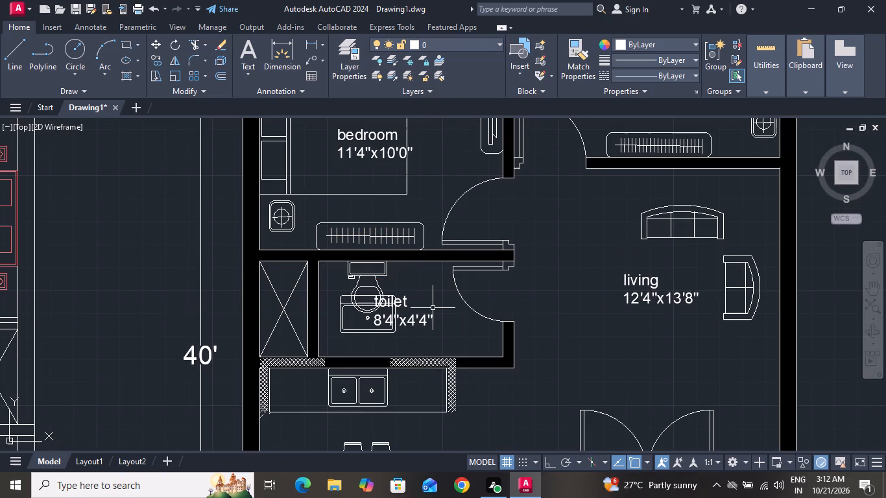
# Rotate the single sink 180 degrees, with Ortho on, so its back faces the toilet's lower wall.
pyautogui.click(394, 309)
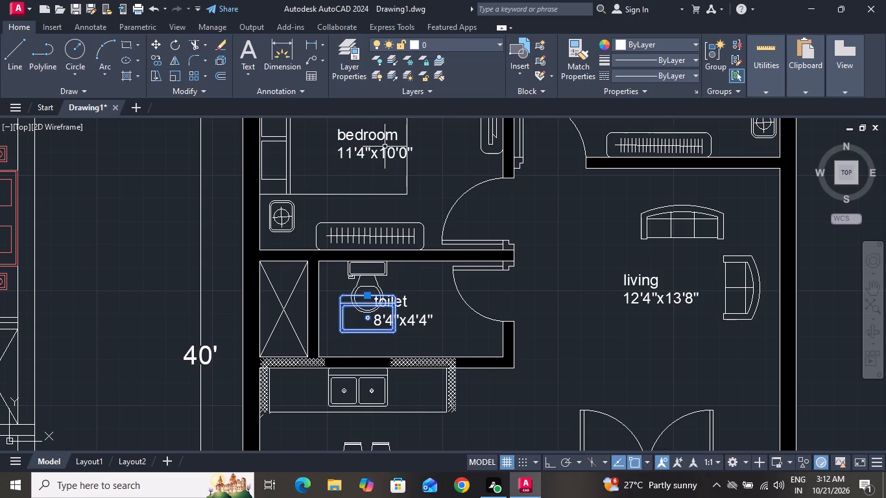
pyautogui.click(172, 43)
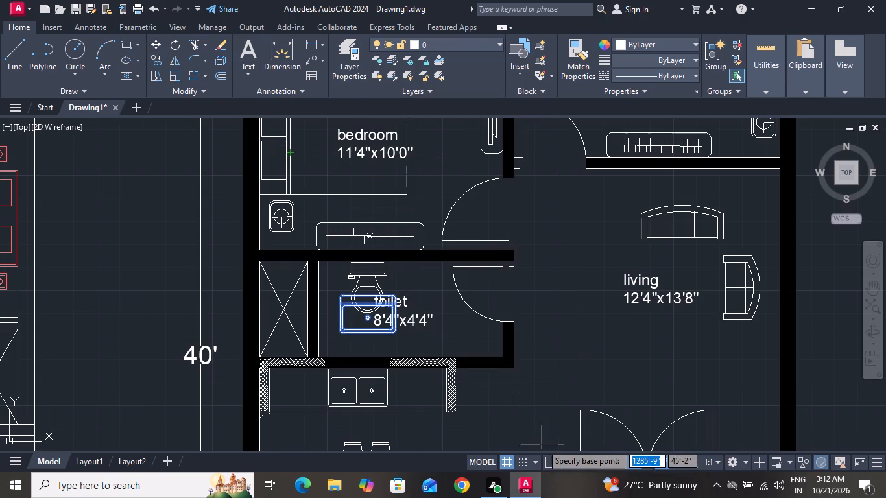
pyautogui.click(549, 459)
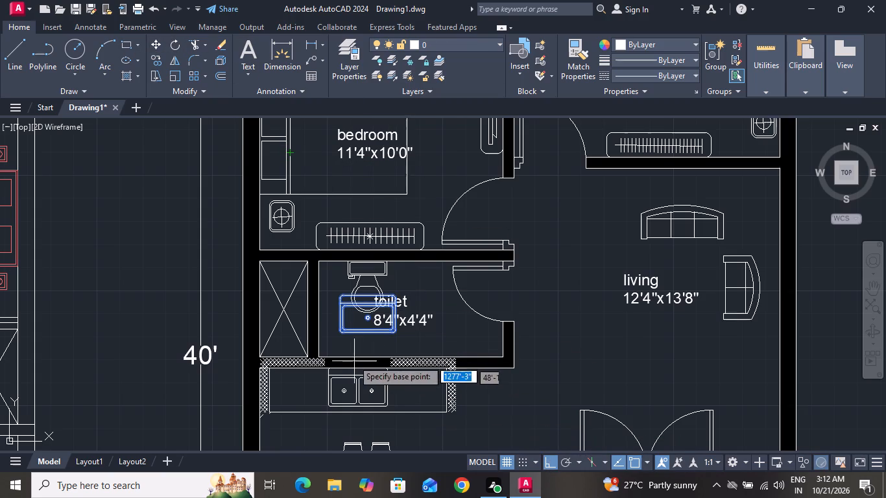
pyautogui.moveTo(333, 327); pyautogui.dragTo(389, 292)
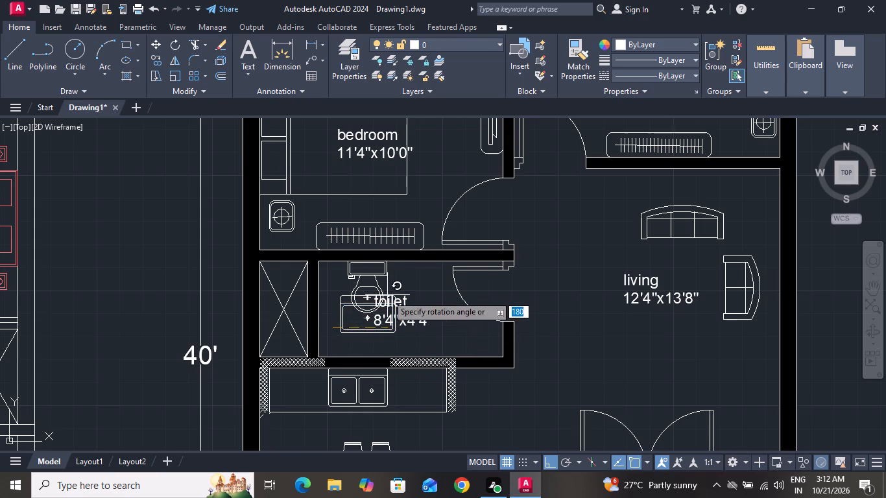
pyautogui.moveTo(389, 292); pyautogui.dragTo(235, 341)
pyautogui.click(235, 341)
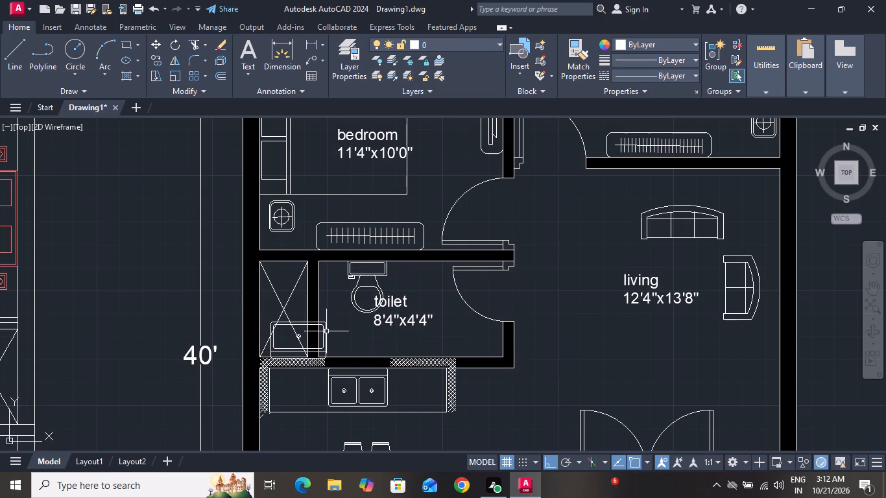
# With Ortho off, move the rotated sink along the lower wall into the 8'4"x4'4" toilet, near the door.
pyautogui.click(326, 331)
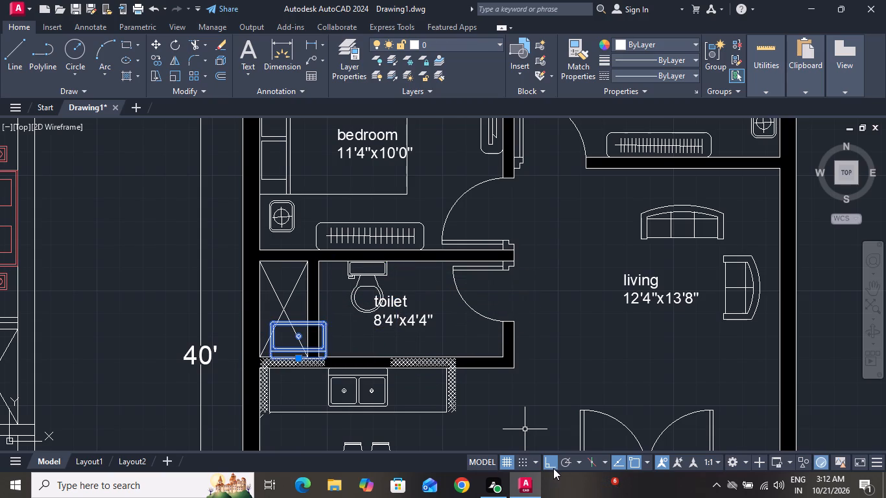
pyautogui.click(553, 468)
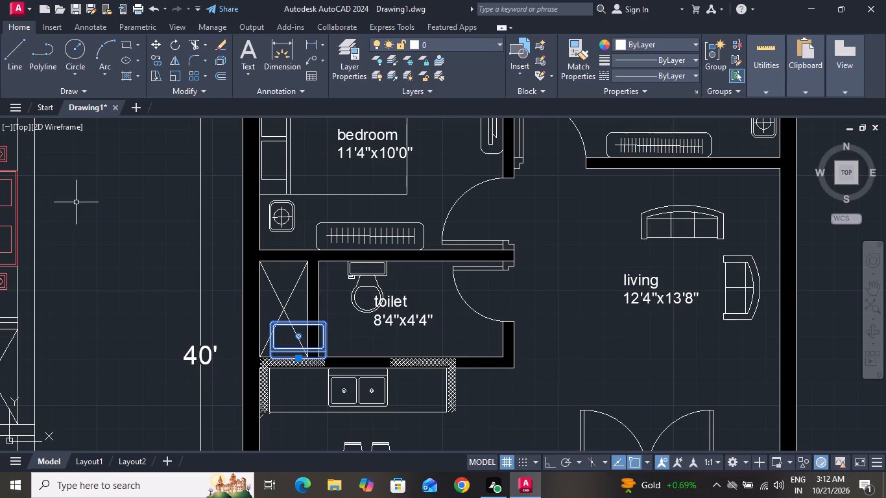
pyautogui.click(154, 40)
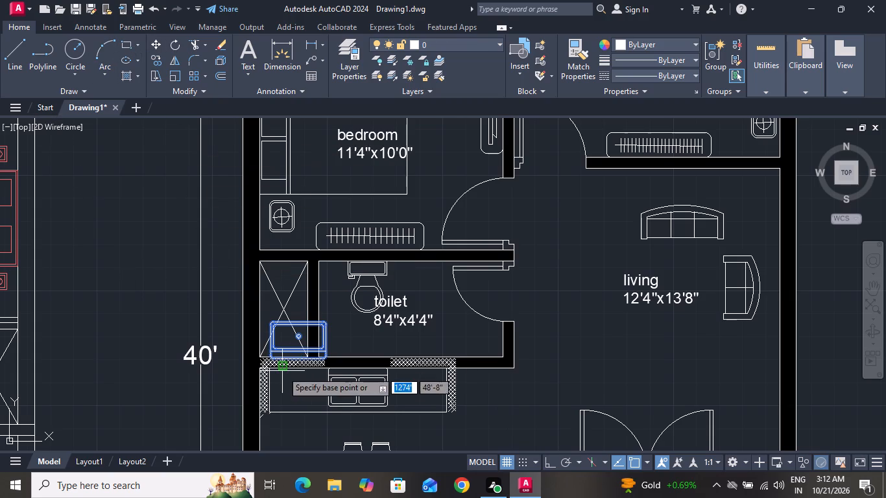
pyautogui.click(293, 358)
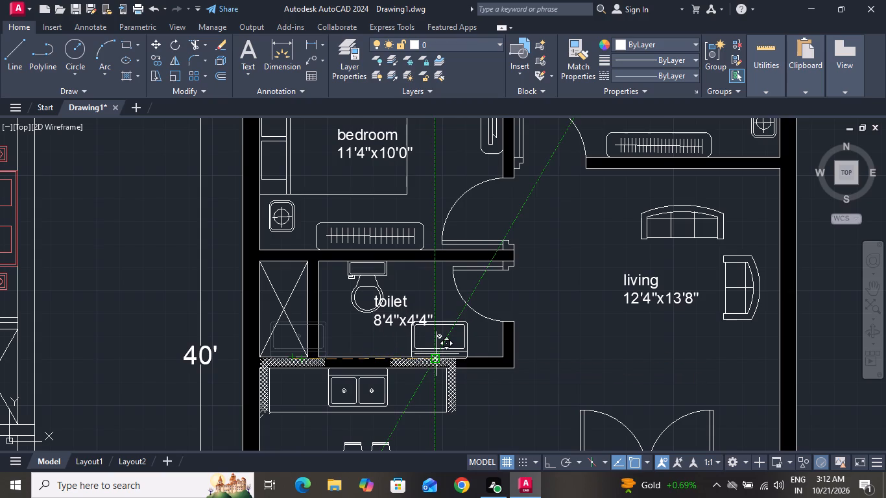
pyautogui.click(437, 354)
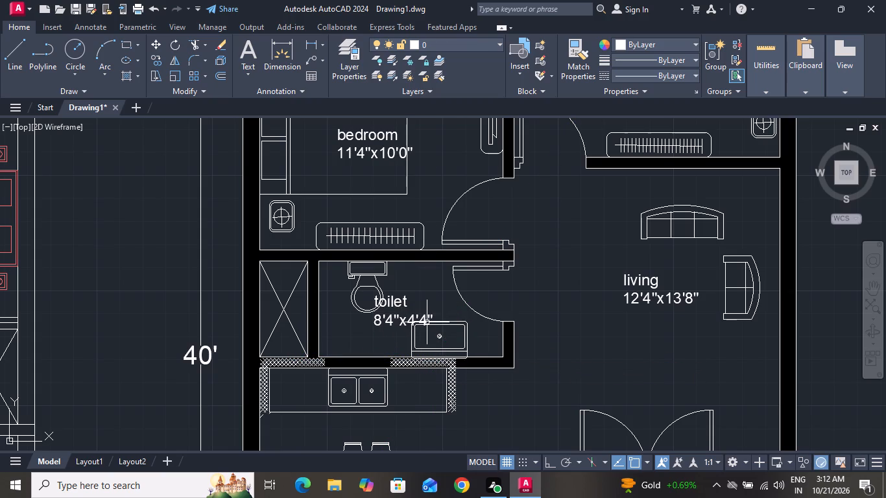
# Copy the single sink from the uncoloured plan's 8'4"x4'4" toilet to the upper wall of its 8'4"x4'0" toilet, beside the WC.
pyautogui.keyDown('ctrl'); pyautogui.scroll(-3, 427, 322); pyautogui.keyUp('ctrl')
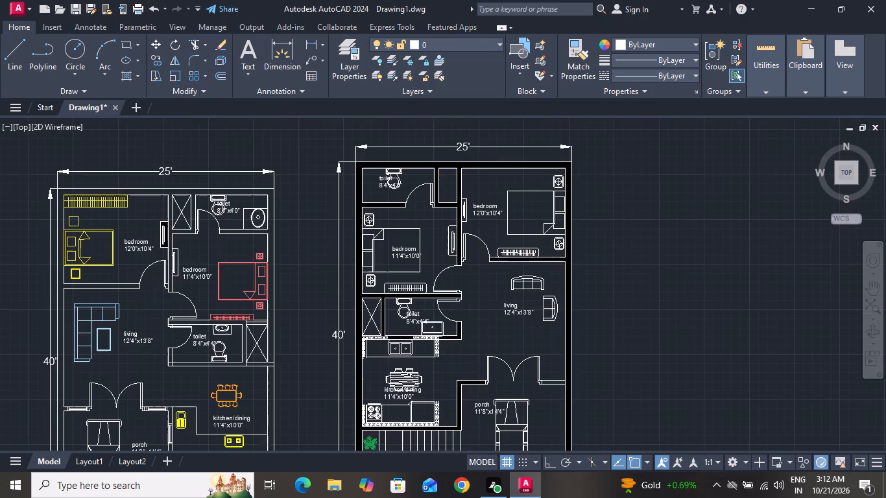
pyautogui.keyDown('ctrl'); pyautogui.scroll(4, 427, 322); pyautogui.keyUp('ctrl')
pyautogui.click(427, 322)
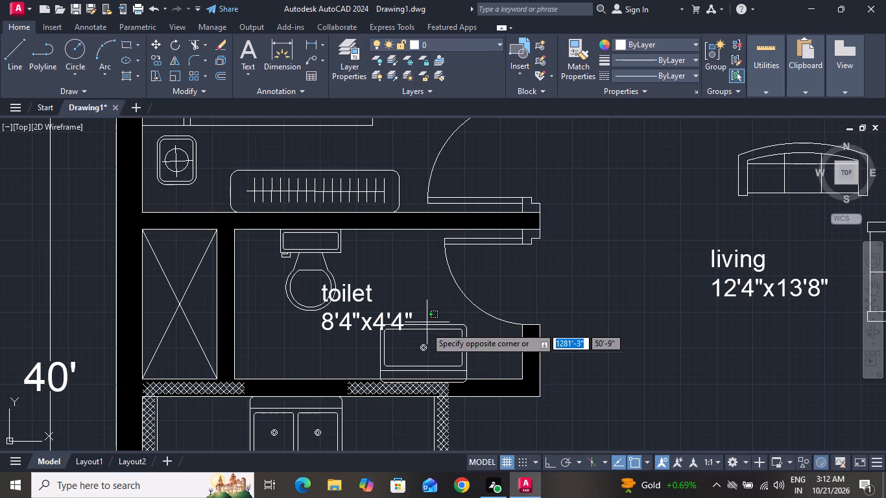
pyautogui.click(423, 336)
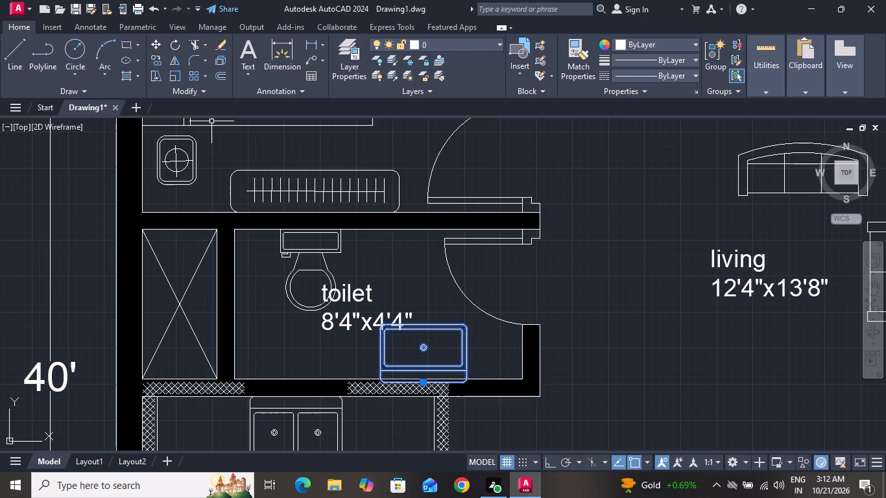
pyautogui.click(154, 60)
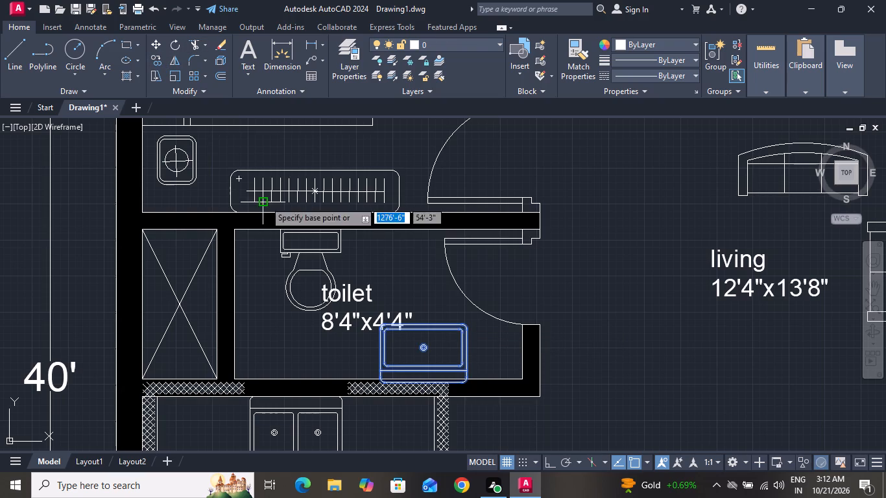
pyautogui.moveTo(412, 333); pyautogui.dragTo(433, 261)
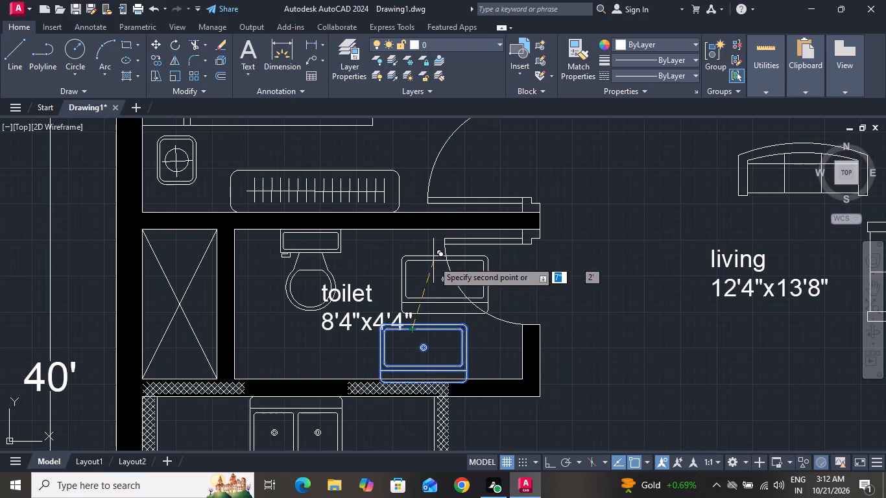
pyautogui.keyDown('ctrl'); pyautogui.scroll(-3, 434, 261); pyautogui.keyUp('ctrl')
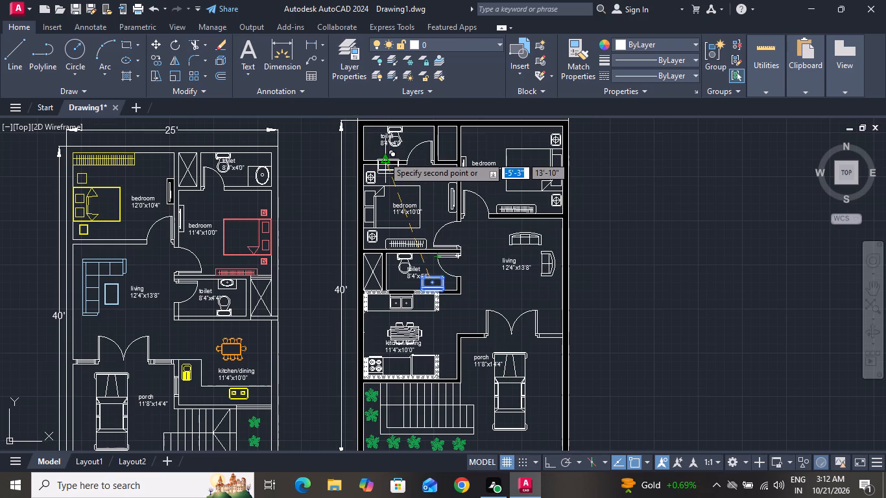
pyautogui.keyDown('ctrl'); pyautogui.scroll(-4, 383, 156); pyautogui.keyUp('ctrl')
pyautogui.keyDown('ctrl'); pyautogui.scroll(8, 378, 112); pyautogui.keyUp('ctrl')
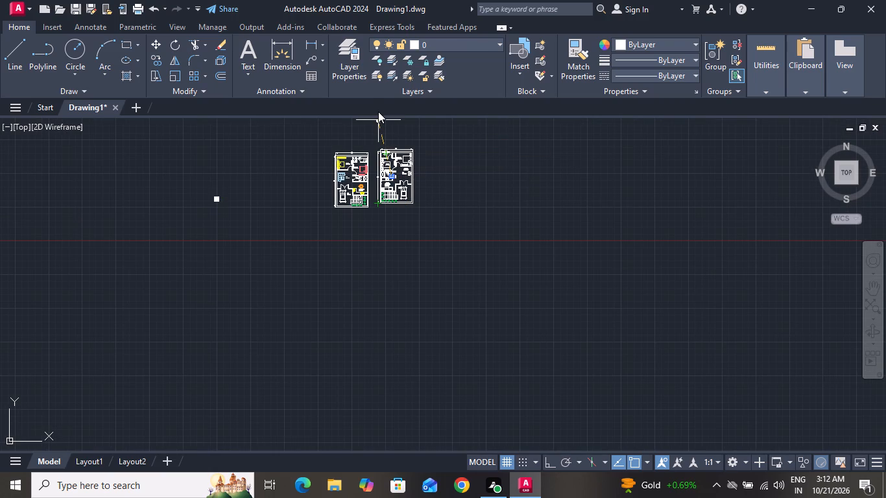
pyautogui.keyDown('ctrl'); pyautogui.scroll(5, 378, 112); pyautogui.keyUp('ctrl')
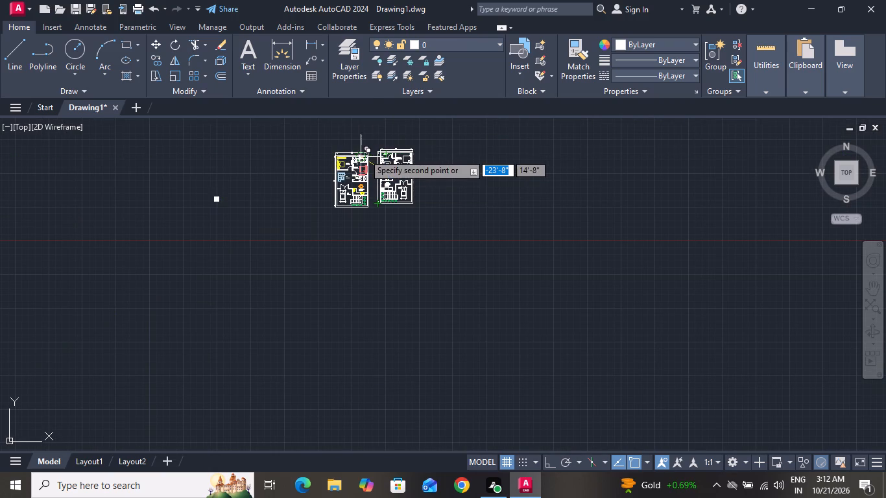
pyautogui.keyDown('ctrl'); pyautogui.scroll(3, 367, 152); pyautogui.keyUp('ctrl')
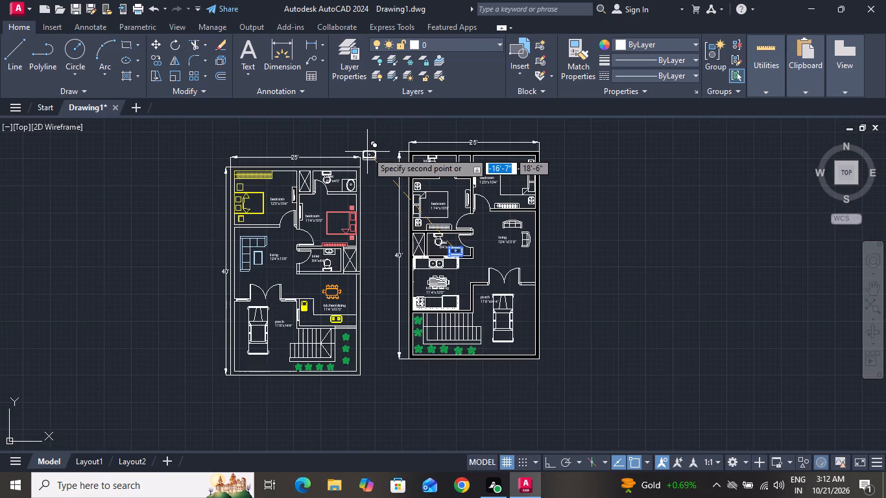
pyautogui.keyDown('ctrl'); pyautogui.scroll(2, 367, 152); pyautogui.keyUp('ctrl')
pyautogui.keyDown('ctrl'); pyautogui.scroll(-2, 367, 152); pyautogui.keyUp('ctrl')
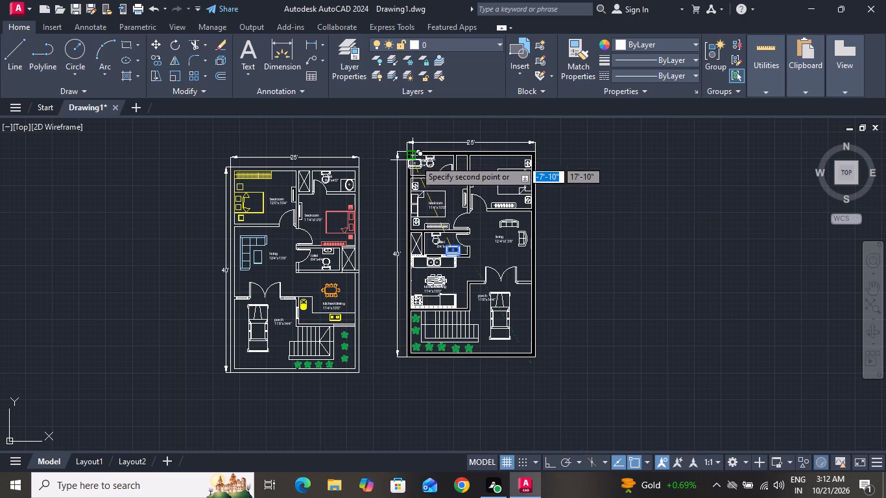
pyautogui.keyDown('ctrl'); pyautogui.scroll(3, 422, 163); pyautogui.keyUp('ctrl')
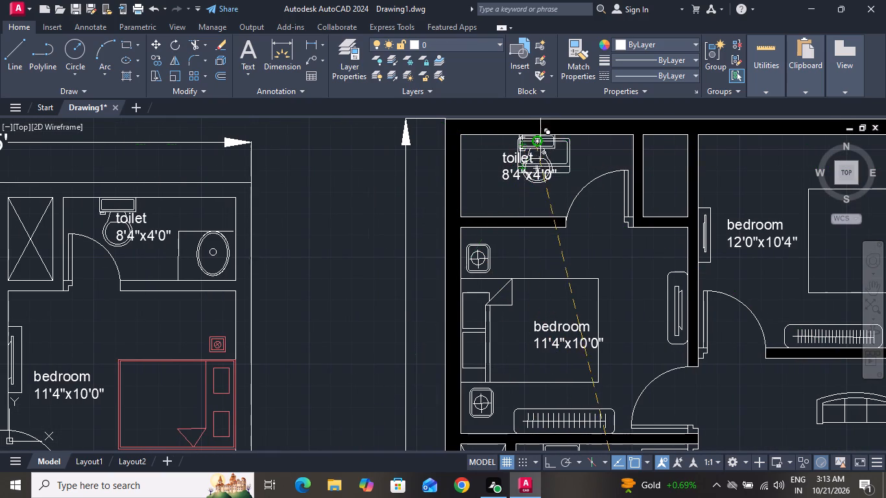
pyautogui.click(585, 132)
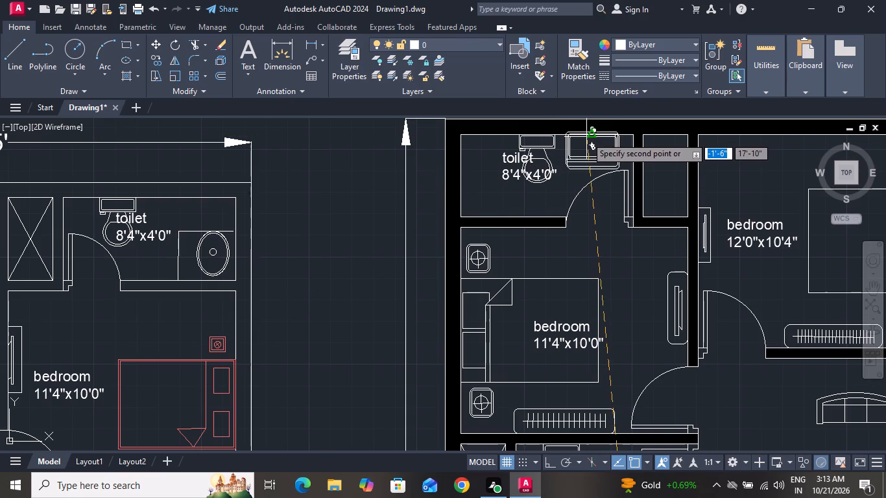
pyautogui.rightClick(580, 118)
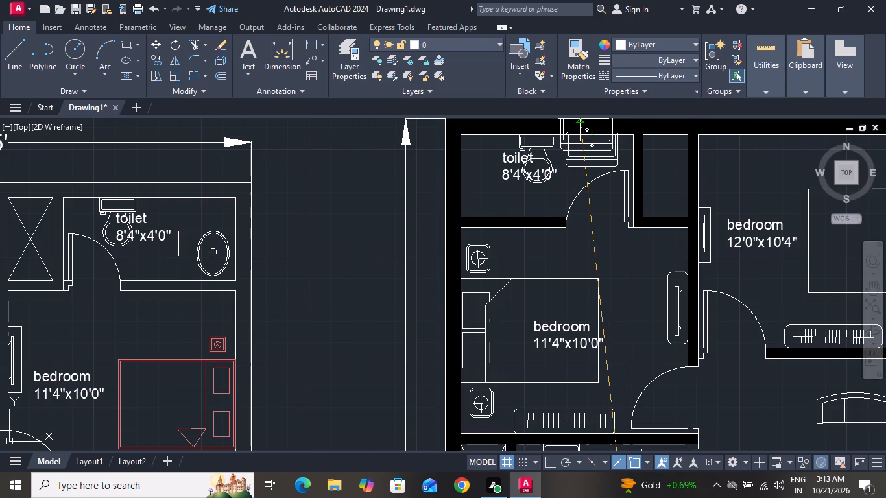
pyautogui.click(605, 139)
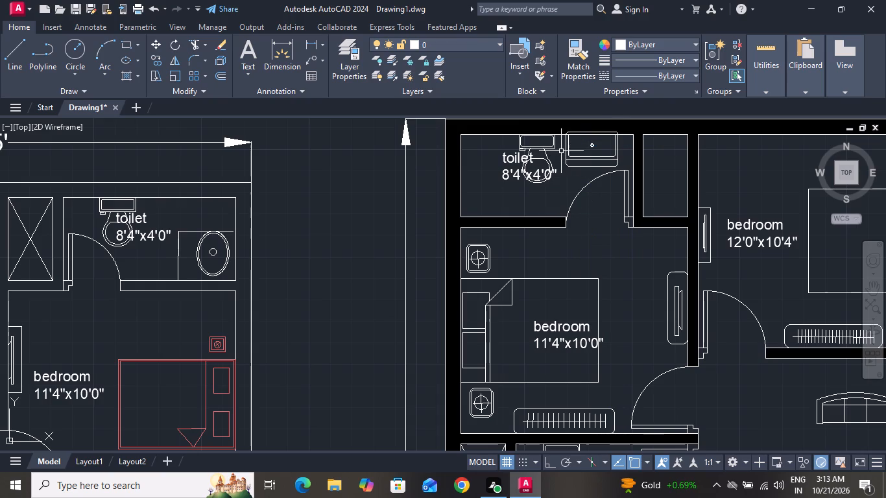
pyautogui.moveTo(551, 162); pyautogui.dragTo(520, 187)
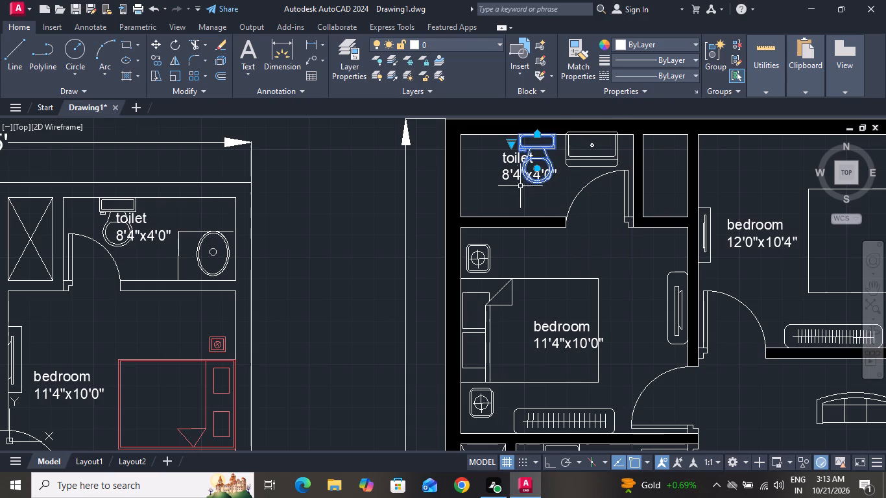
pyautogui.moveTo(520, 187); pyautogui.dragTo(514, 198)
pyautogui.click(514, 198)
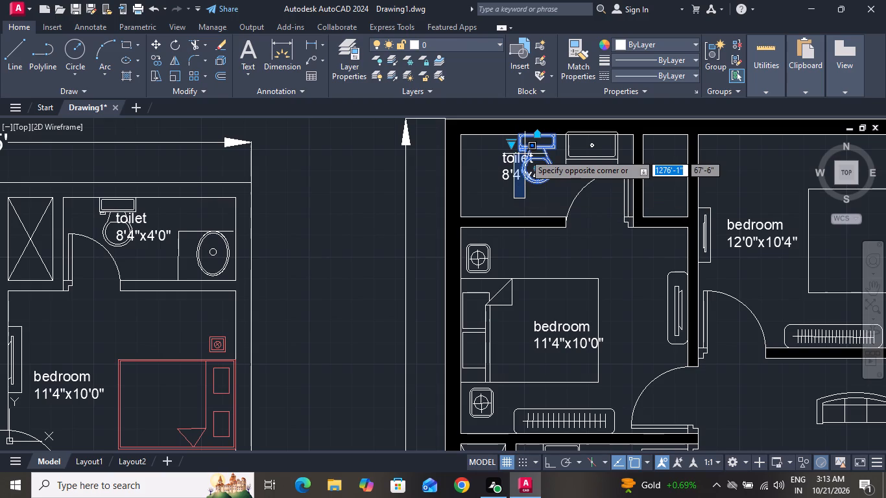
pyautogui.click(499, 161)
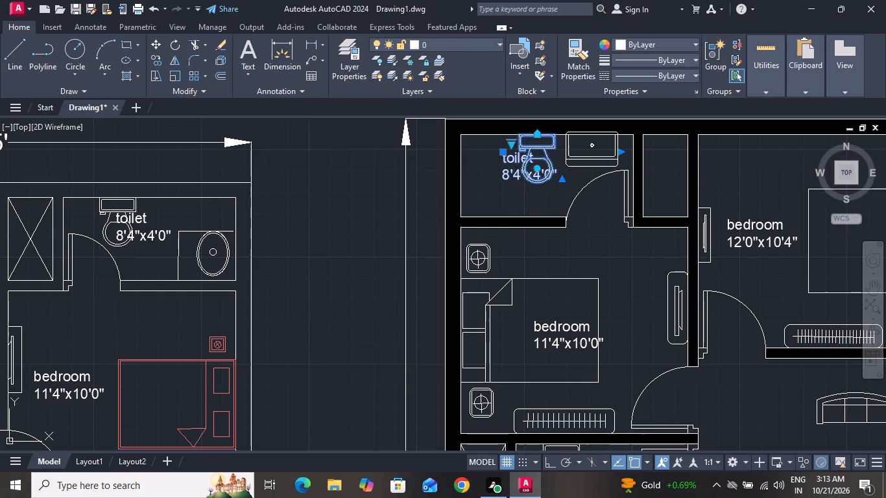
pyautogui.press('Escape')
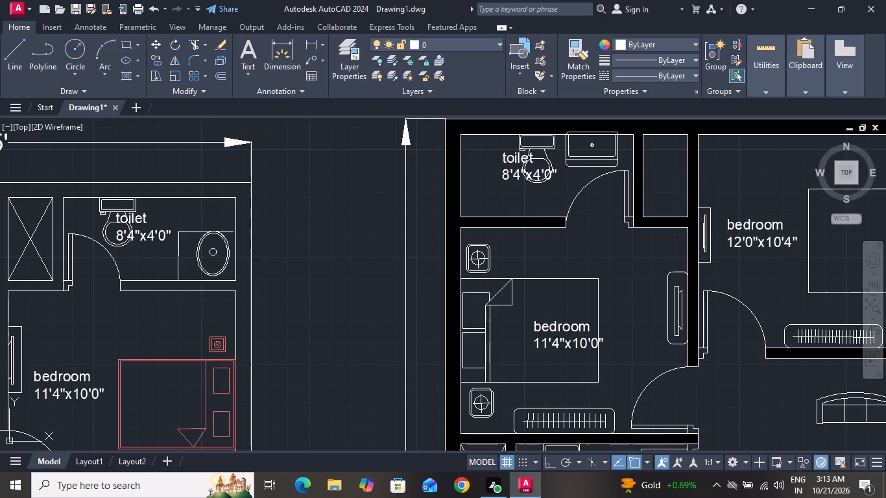
# Move one WC in the uncoloured plan's 8'4"x4'0" toilet about 1'-9" along the upper wall, away from the sink.
pyautogui.click(547, 145)
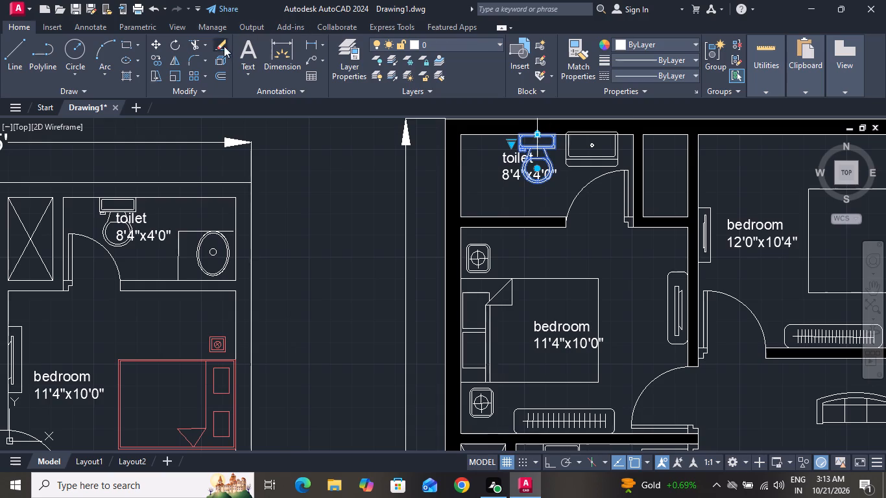
pyautogui.click(151, 44)
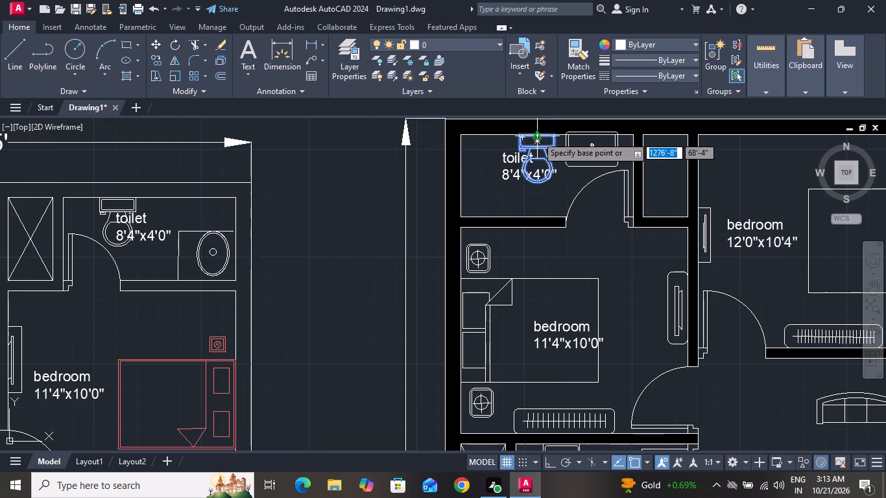
pyautogui.moveTo(537, 136); pyautogui.dragTo(501, 137)
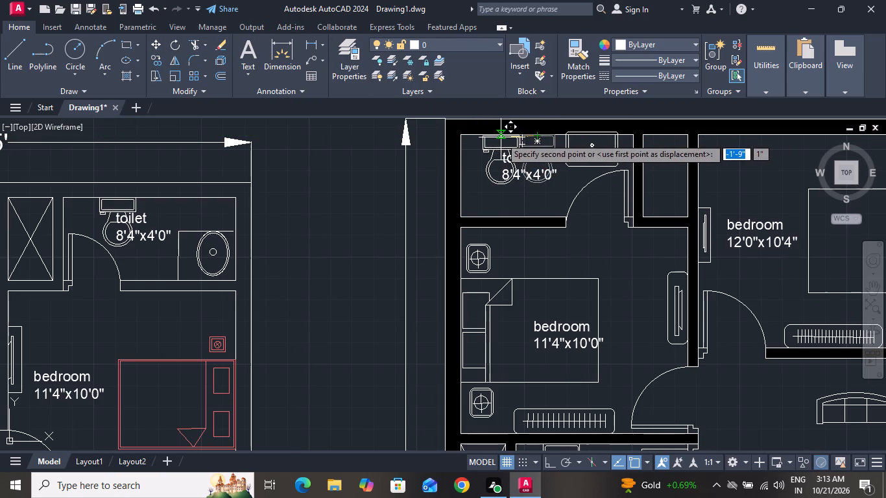
pyautogui.moveTo(501, 137); pyautogui.dragTo(499, 137)
pyautogui.click(499, 137)
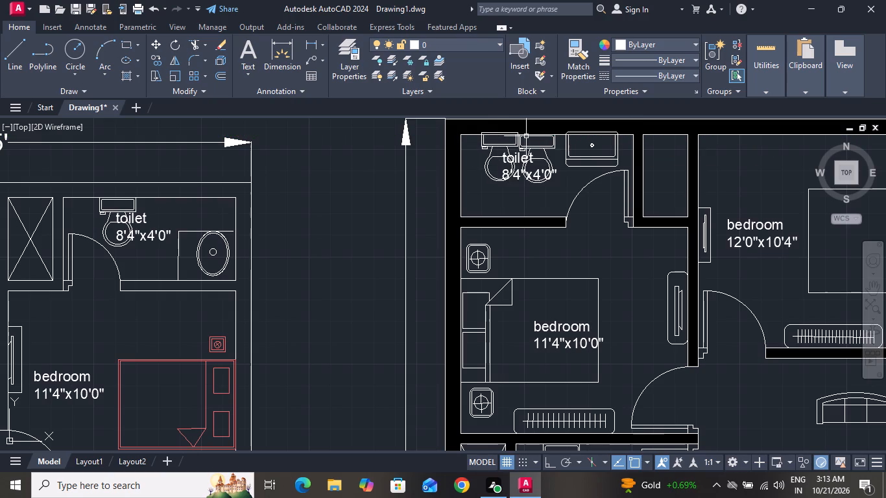
# Delete the duplicate WC left between the moved WC and the sink in the 8'4"x4'0" toilet.
pyautogui.click(542, 138)
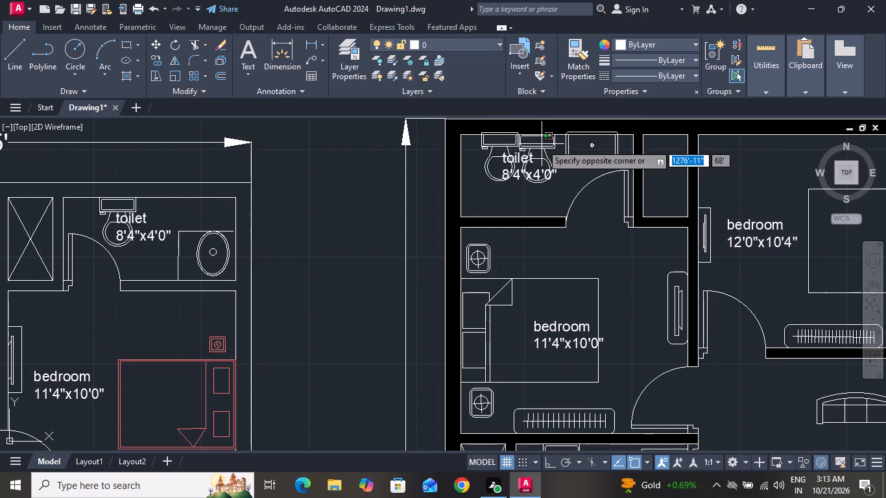
pyautogui.click(540, 164)
pyautogui.press('Delete')
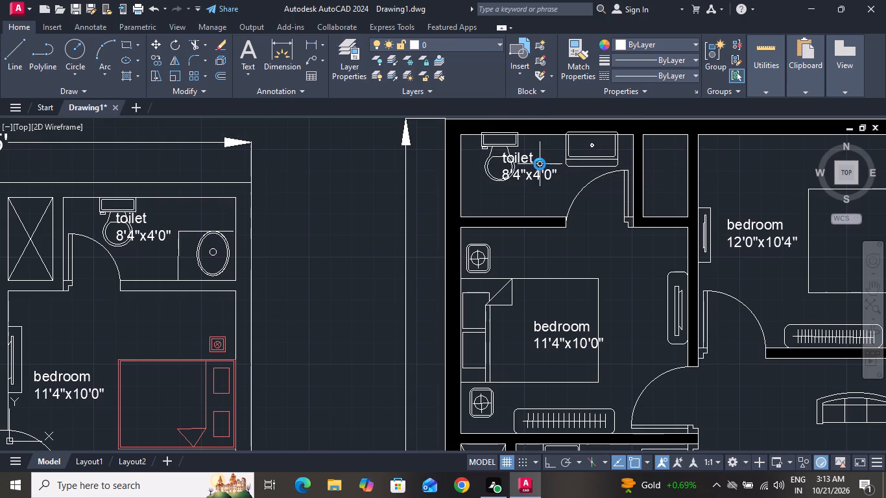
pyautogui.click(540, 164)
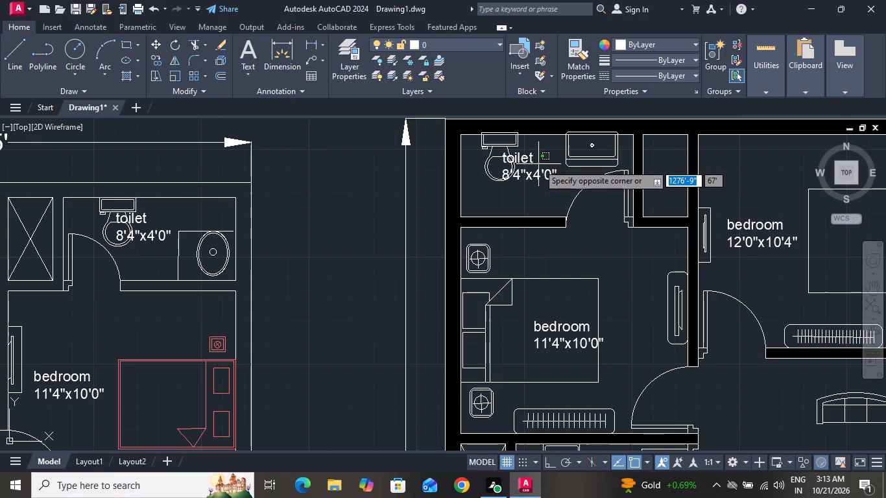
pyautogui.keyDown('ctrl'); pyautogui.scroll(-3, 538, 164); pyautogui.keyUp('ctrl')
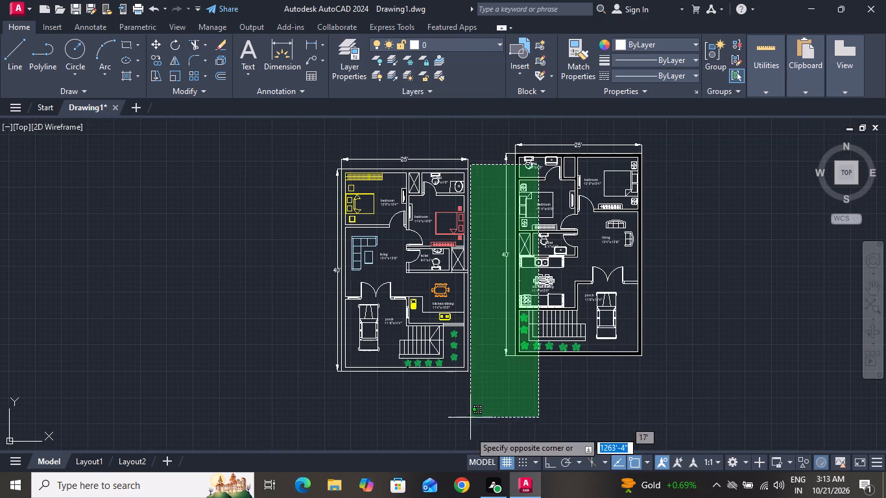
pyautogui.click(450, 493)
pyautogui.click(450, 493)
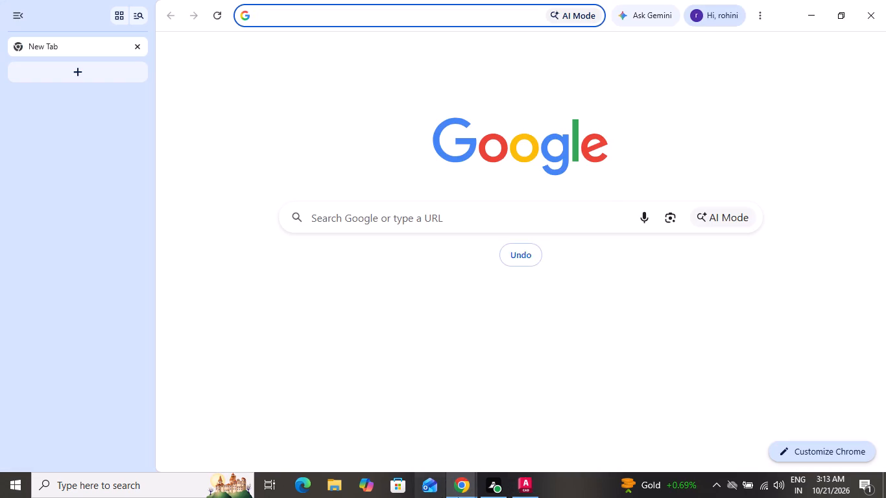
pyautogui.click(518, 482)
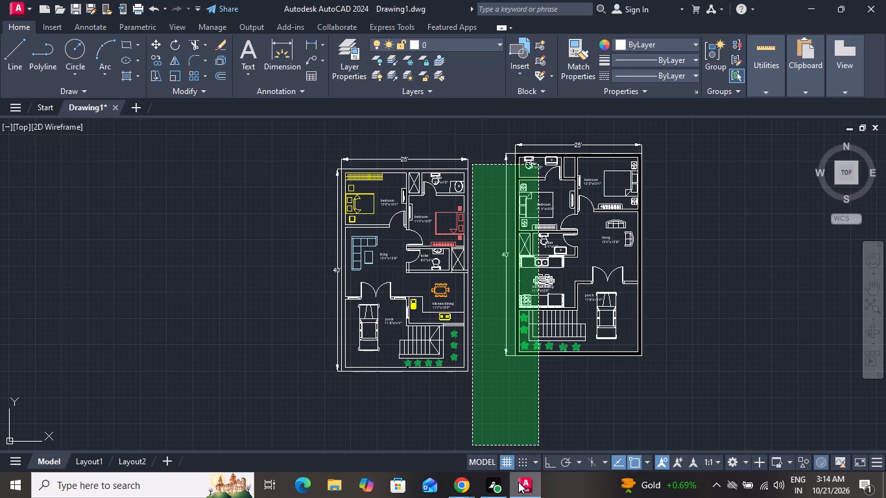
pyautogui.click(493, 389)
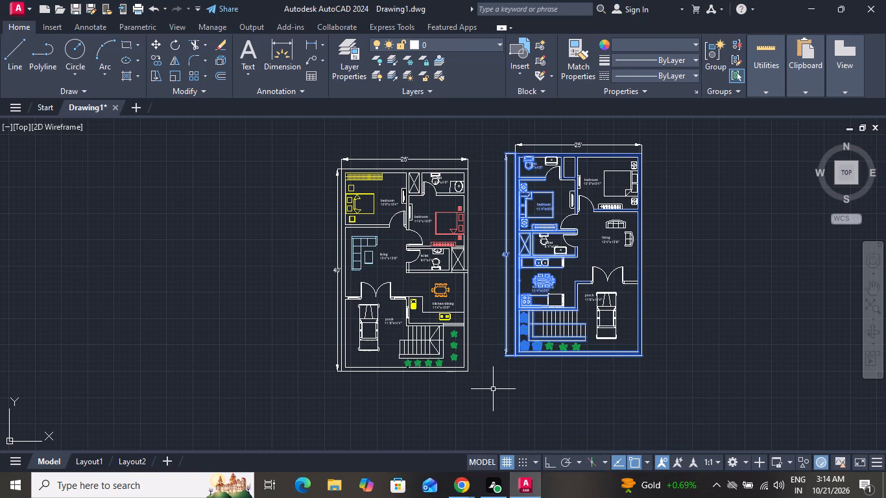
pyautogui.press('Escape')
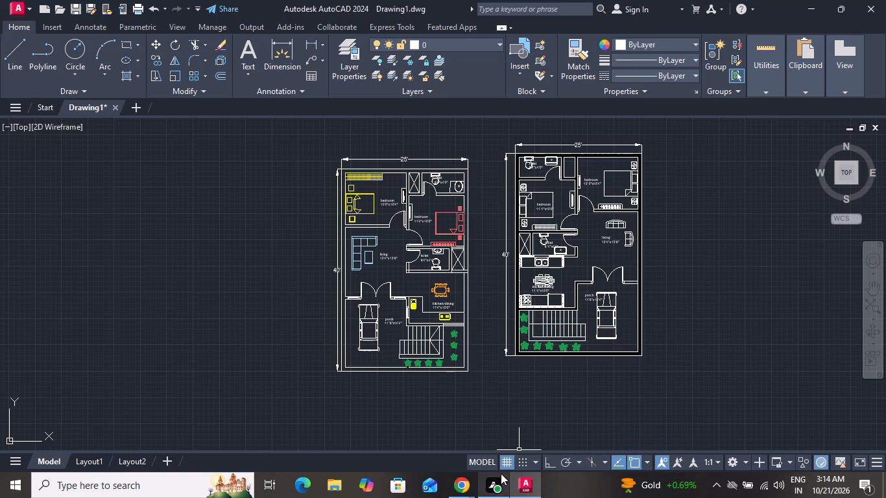
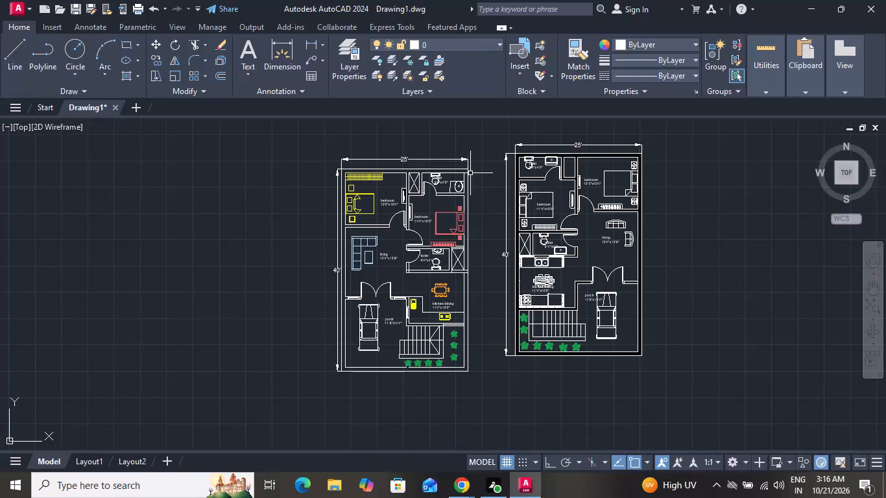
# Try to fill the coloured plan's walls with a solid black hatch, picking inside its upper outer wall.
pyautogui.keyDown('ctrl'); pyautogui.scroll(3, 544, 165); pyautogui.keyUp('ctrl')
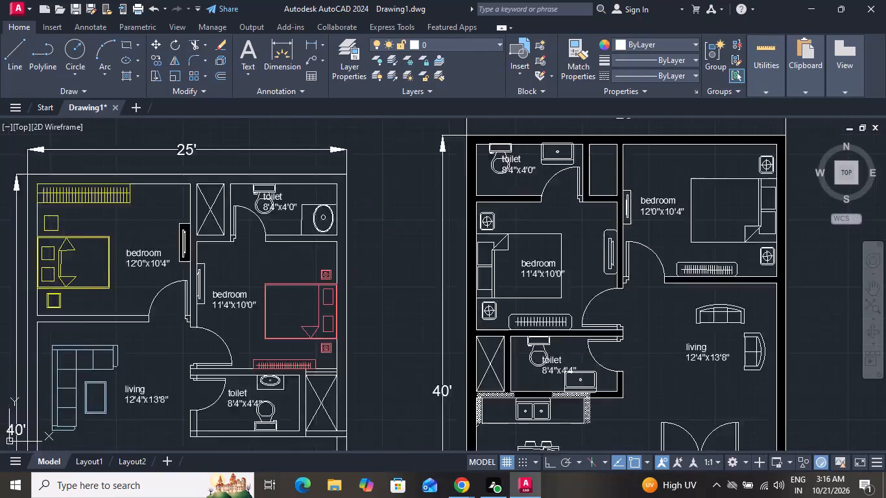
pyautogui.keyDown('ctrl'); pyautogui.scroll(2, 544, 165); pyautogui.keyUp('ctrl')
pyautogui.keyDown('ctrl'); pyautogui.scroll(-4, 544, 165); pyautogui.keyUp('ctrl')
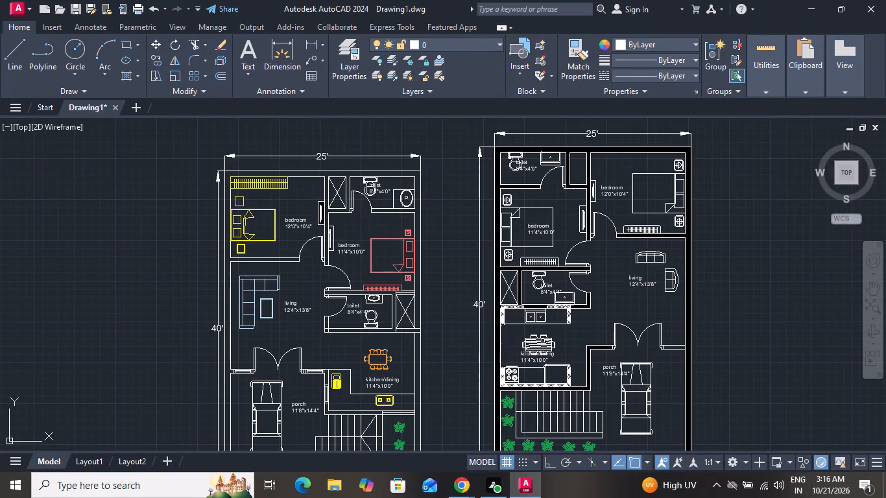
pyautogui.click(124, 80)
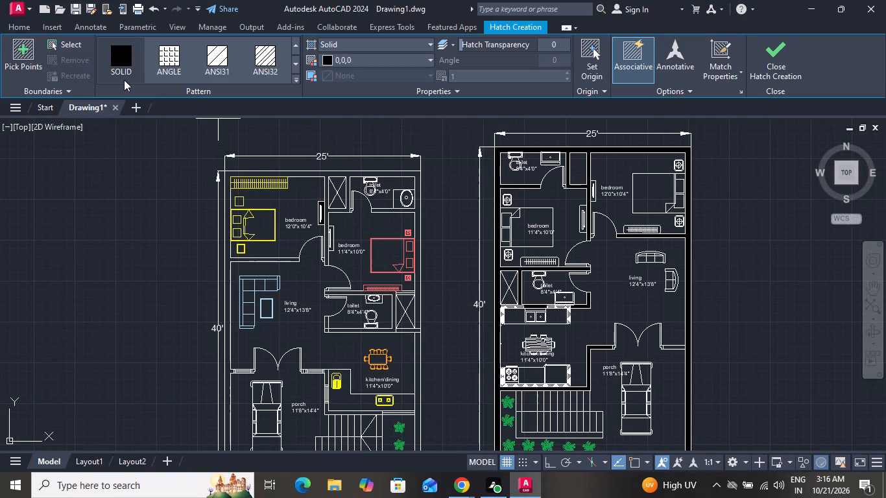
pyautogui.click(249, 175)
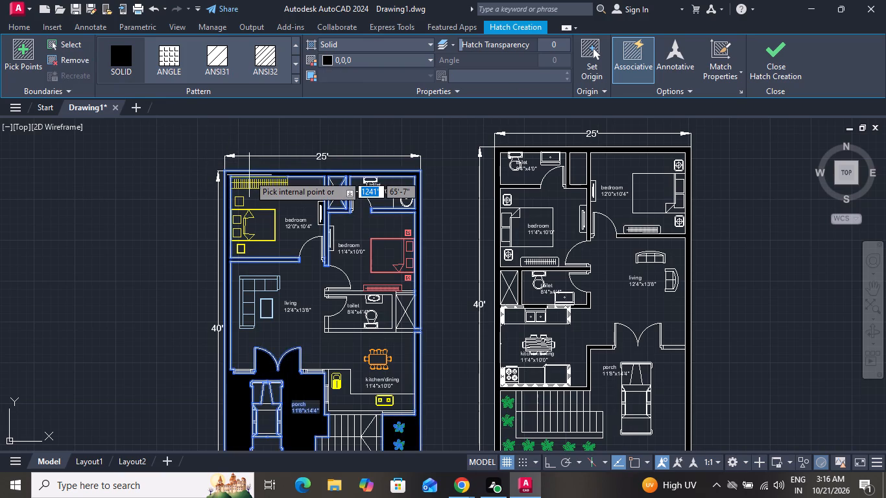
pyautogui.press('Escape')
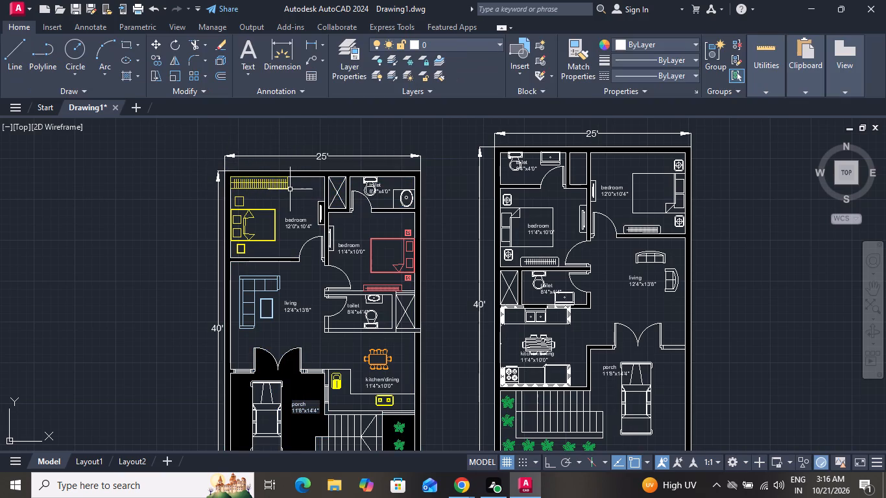
# Move the whole coloured plan with its dimensions about 3'-1" towards the uncoloured plan and about 3'-8" upward.
pyautogui.keyDown('ctrl'); pyautogui.scroll(-1, 292, 192); pyautogui.keyUp('ctrl')
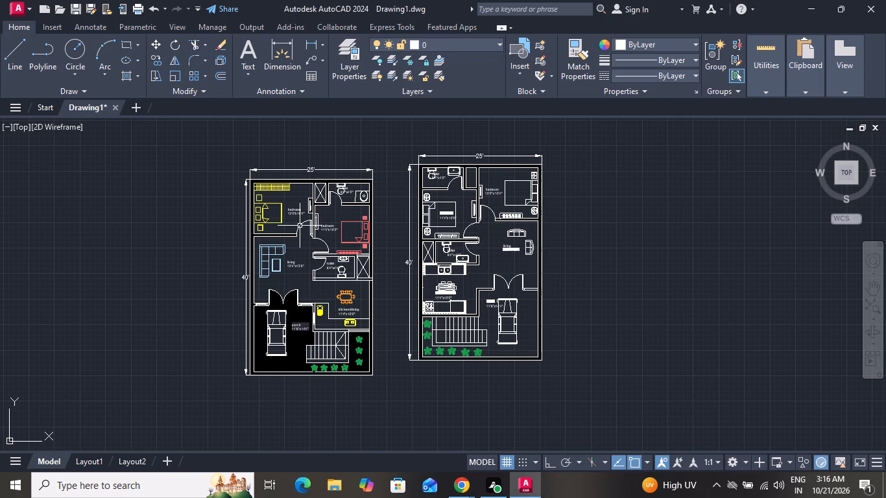
pyautogui.click(381, 160)
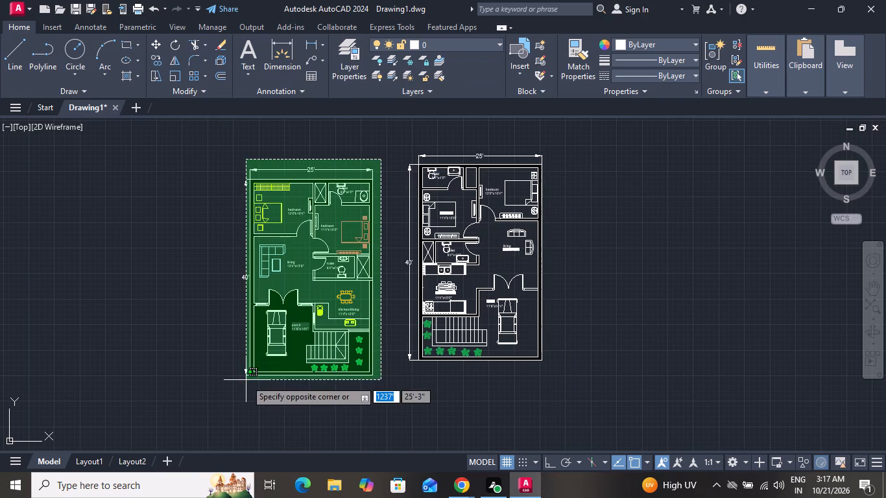
pyautogui.click(233, 387)
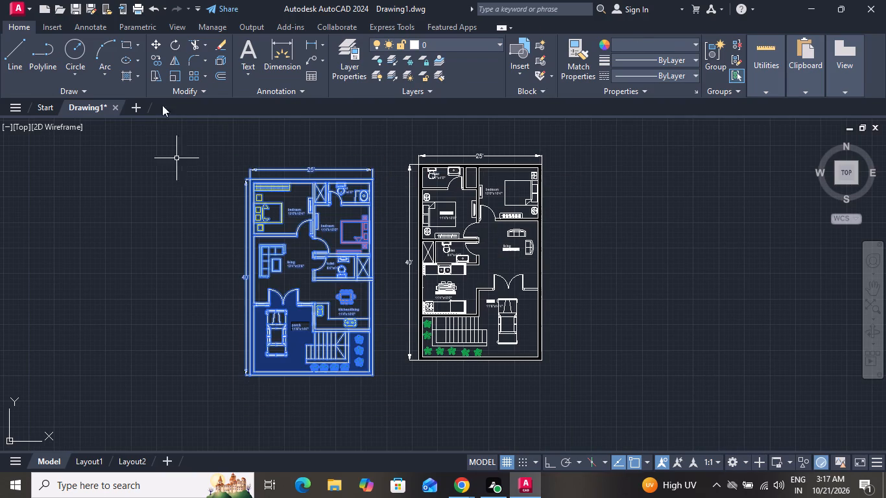
pyautogui.click(156, 40)
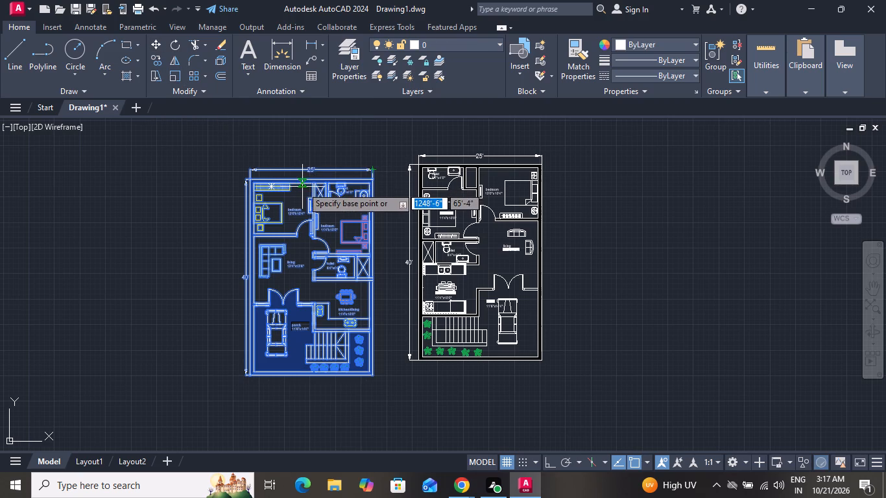
pyautogui.moveTo(305, 182); pyautogui.dragTo(313, 163)
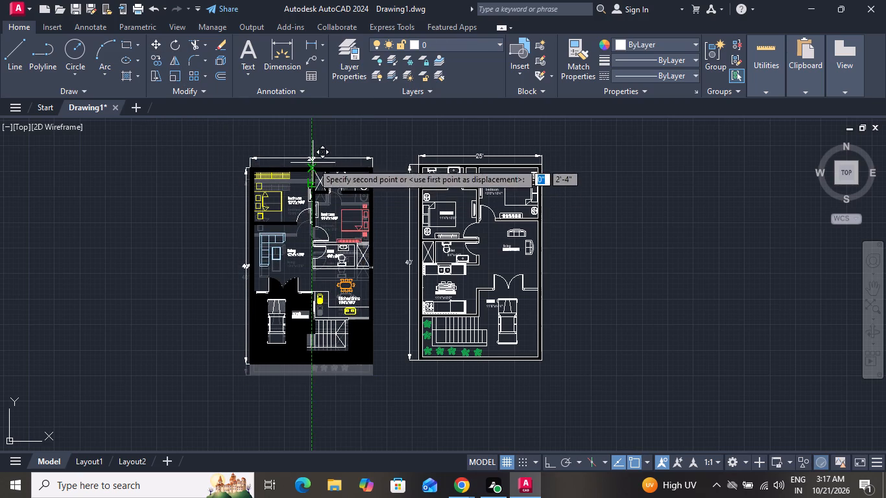
pyautogui.moveTo(313, 163); pyautogui.dragTo(320, 161)
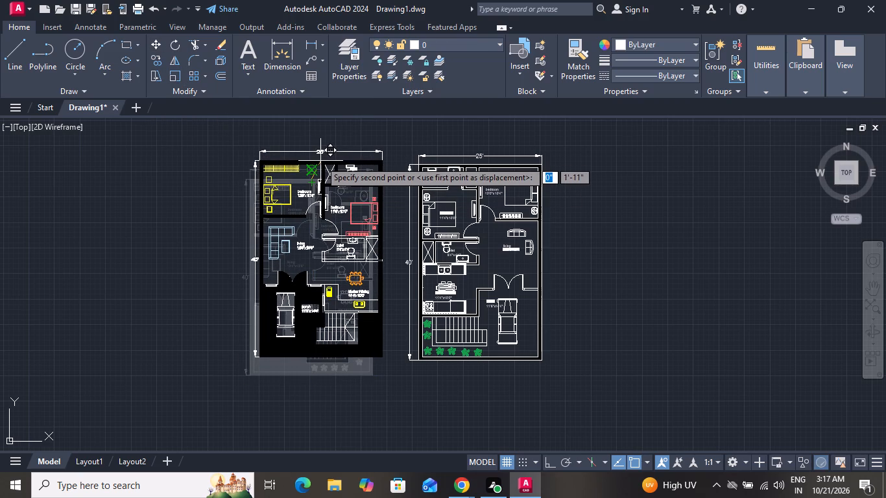
pyautogui.moveTo(320, 161); pyautogui.dragTo(326, 161)
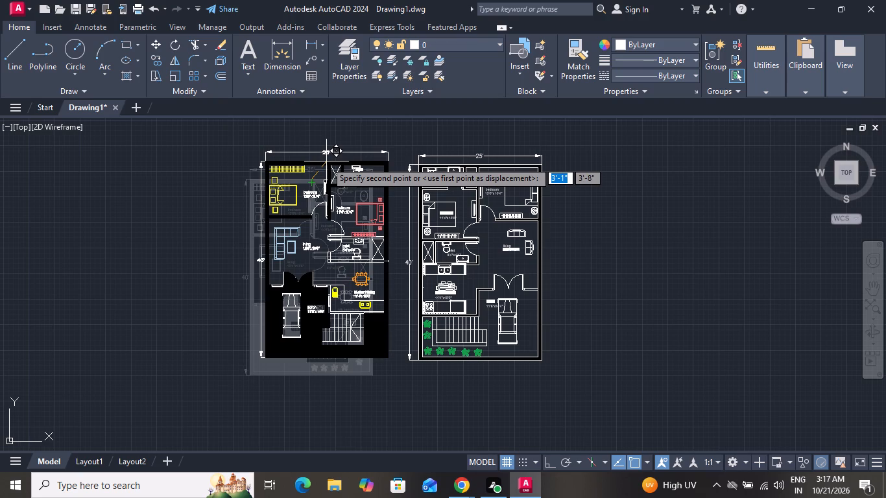
pyautogui.click(326, 161)
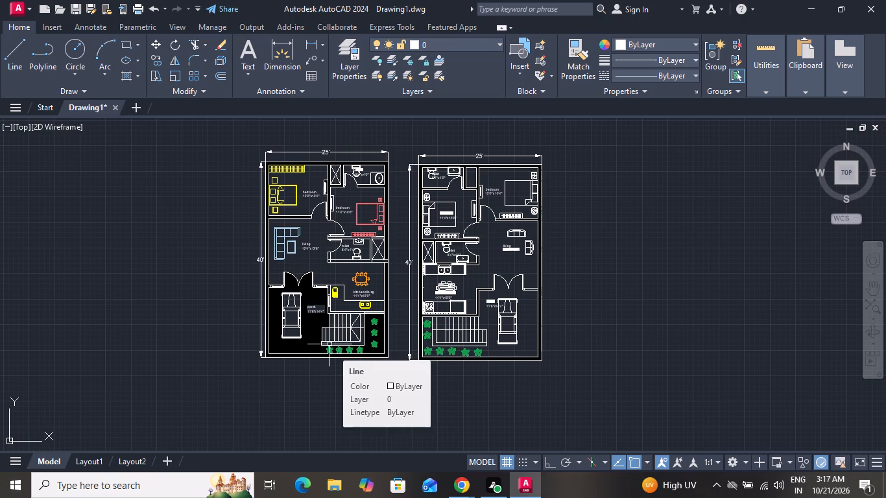
# Draw a 9" line across the lower outer wall at the coloured plan's porch corner, closing the wall end.
pyautogui.keyDown('ctrl'); pyautogui.scroll(4, 337, 364); pyautogui.keyUp('ctrl')
pyautogui.keyDown('ctrl'); pyautogui.scroll(-4, 337, 364); pyautogui.keyUp('ctrl')
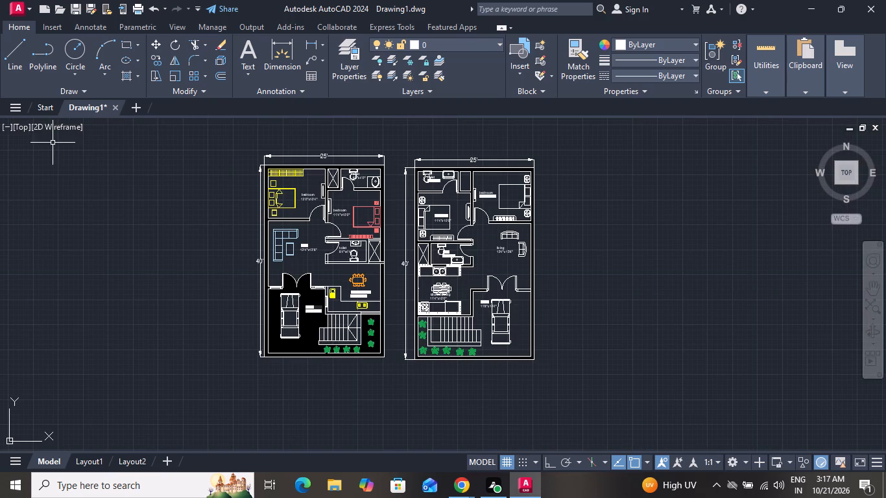
pyautogui.click(18, 51)
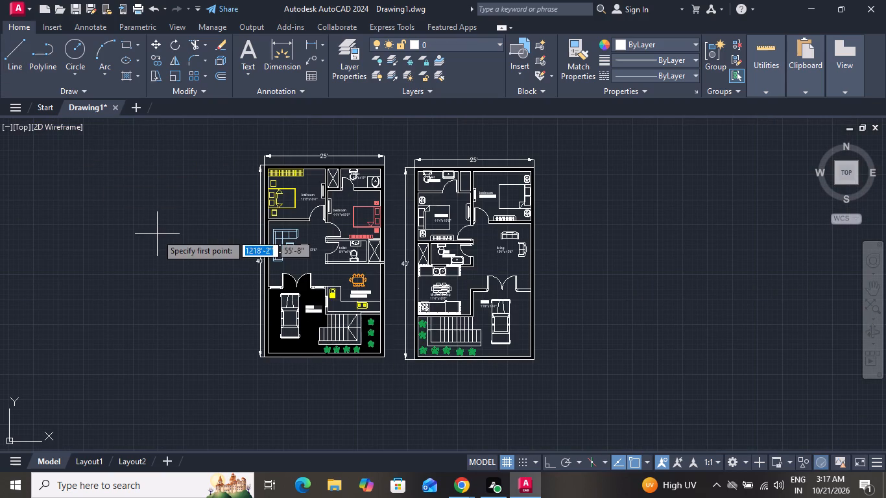
pyautogui.keyDown('ctrl'); pyautogui.scroll(3, 252, 341); pyautogui.keyUp('ctrl')
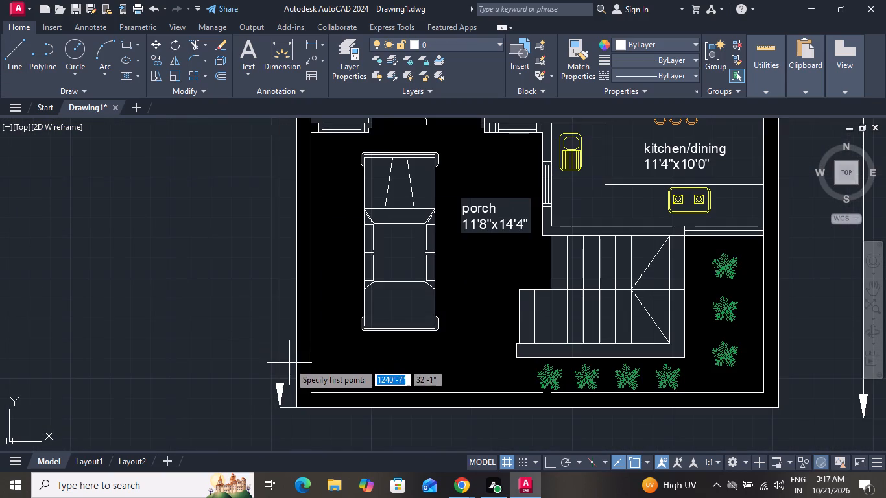
pyautogui.click(309, 390)
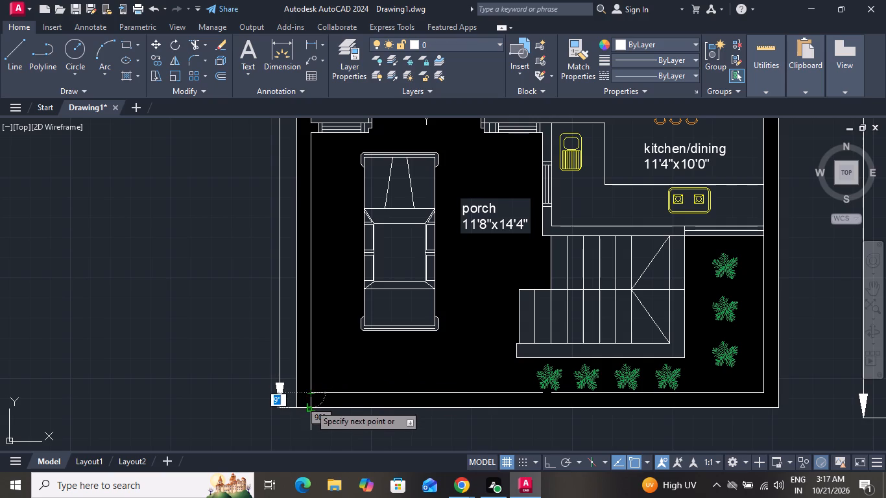
pyautogui.click(311, 409)
pyautogui.rightClick(311, 409)
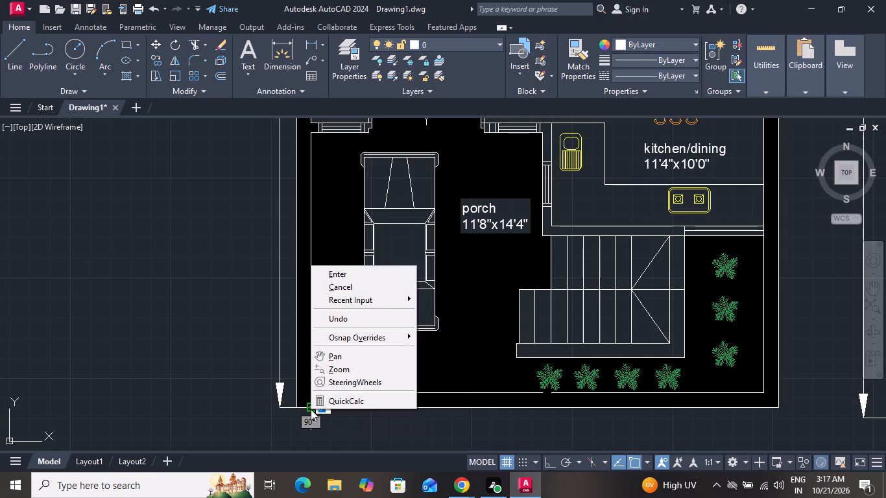
pyautogui.click(338, 290)
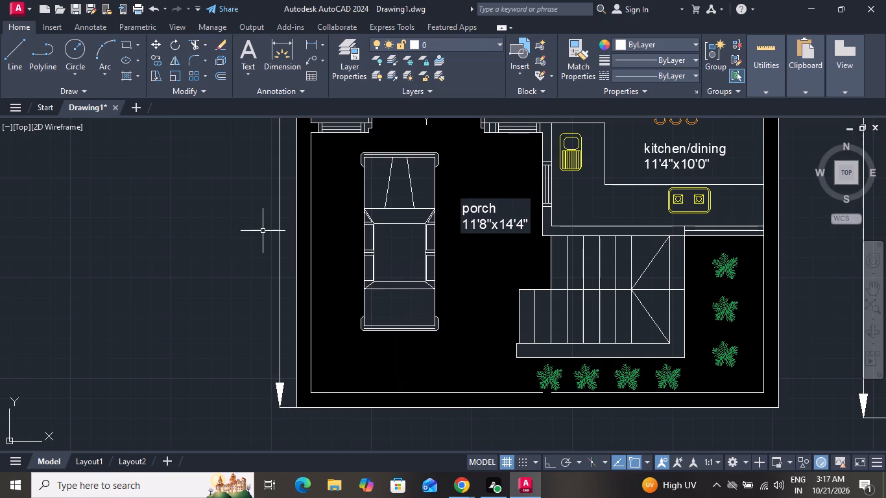
# Draw connected lines from the coloured plan's bottom edge, running about 15'-10" inside the lower wall to the plant-side corner.
pyautogui.click(15, 43)
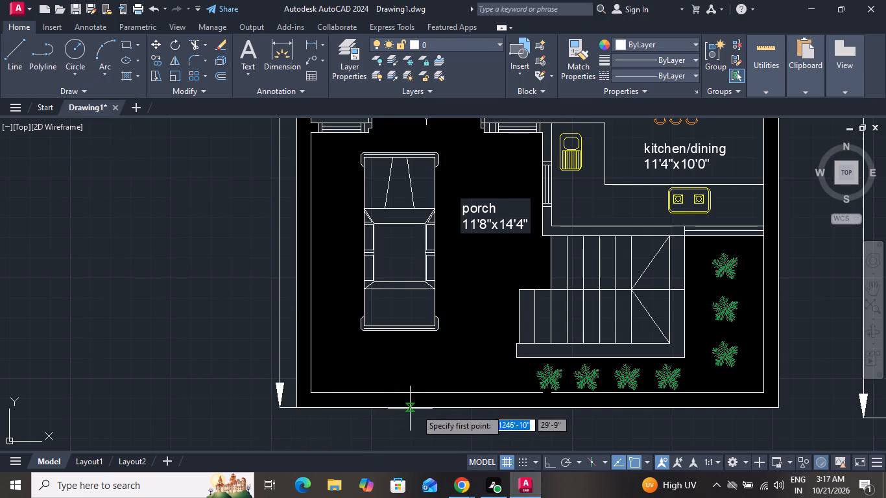
pyautogui.click(458, 408)
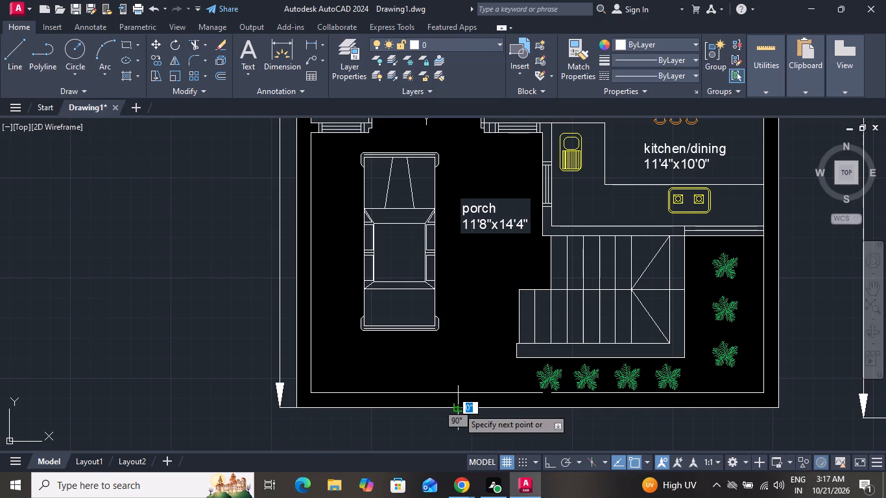
pyautogui.moveTo(459, 401); pyautogui.dragTo(532, 384)
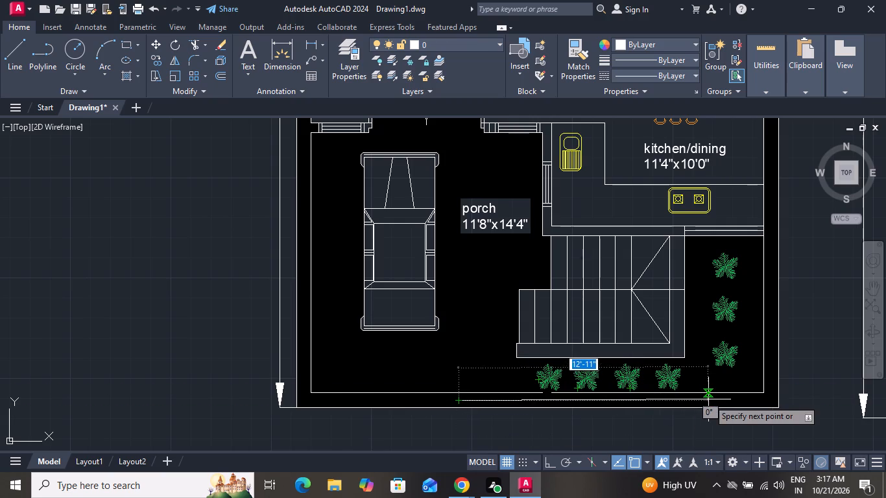
pyautogui.click(763, 399)
pyautogui.click(759, 388)
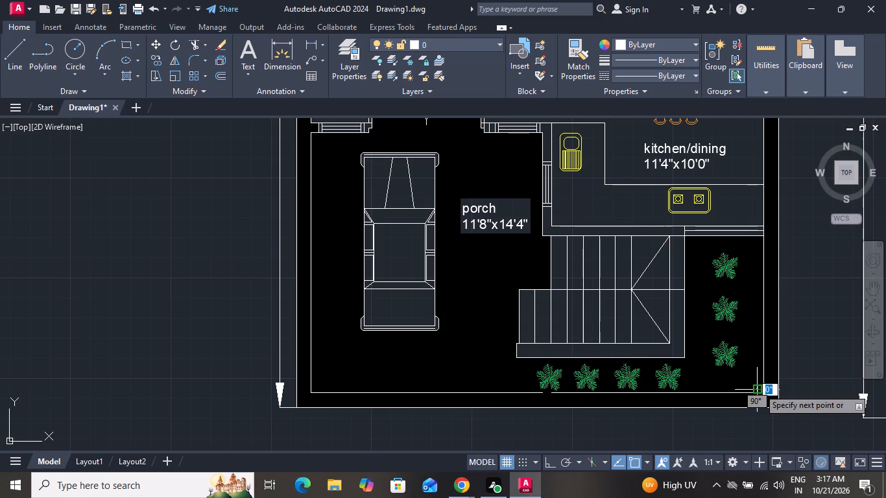
pyautogui.rightClick(759, 388)
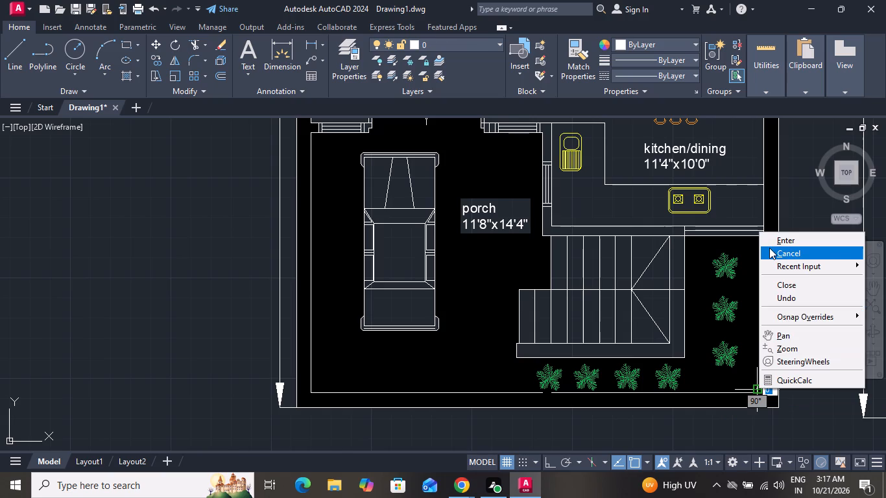
pyautogui.click(769, 248)
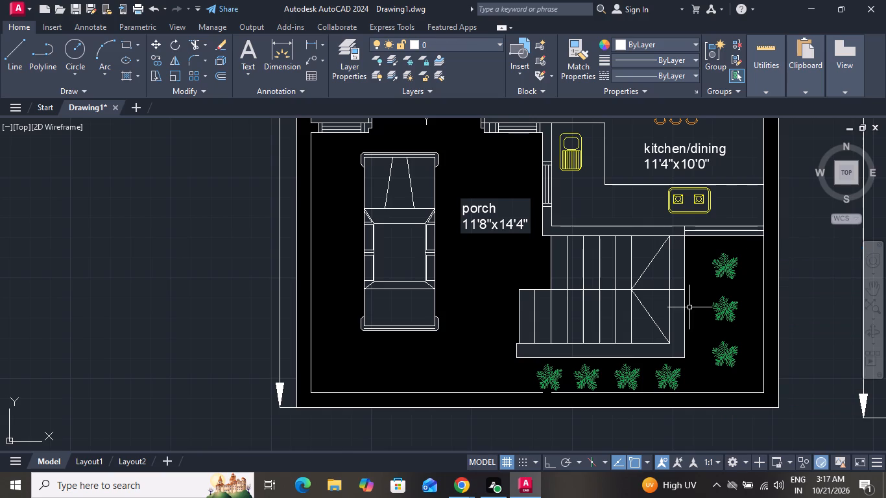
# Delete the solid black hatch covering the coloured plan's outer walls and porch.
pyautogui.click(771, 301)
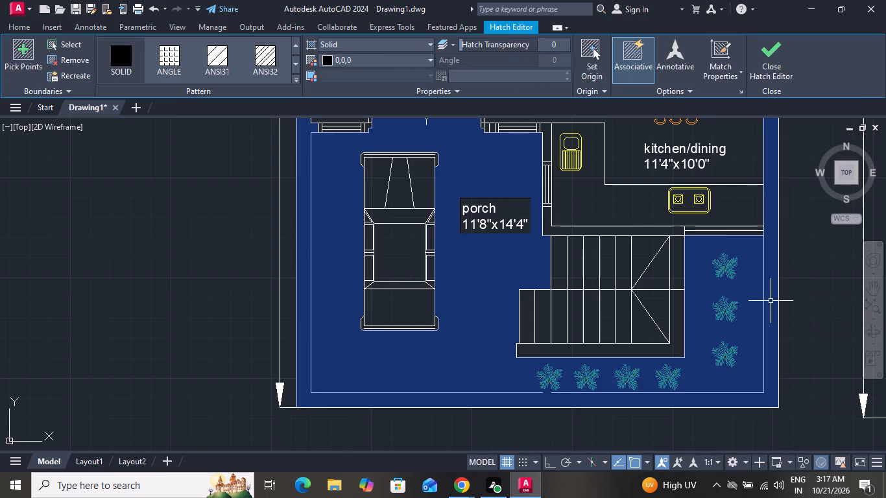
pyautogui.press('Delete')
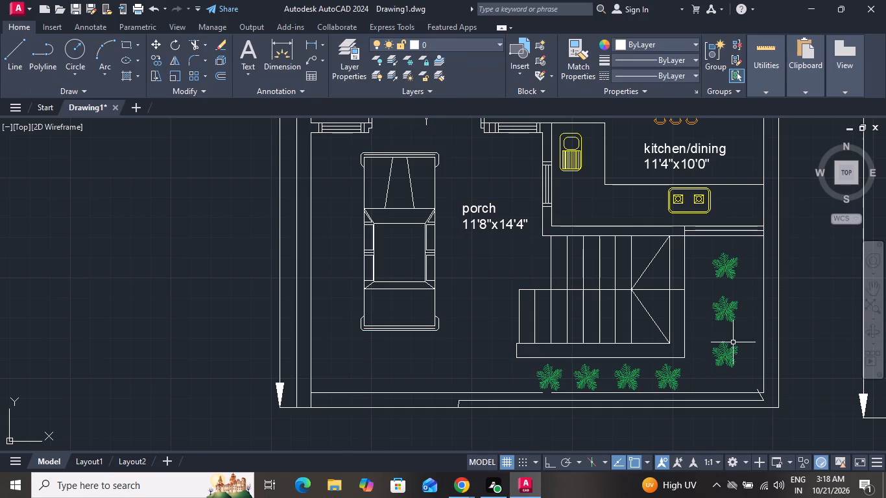
# Delete the stray short diagonal line at the coloured plan's lower wall corner near the plants.
pyautogui.keyDown('ctrl'); pyautogui.scroll(2, 752, 401); pyautogui.keyUp('ctrl')
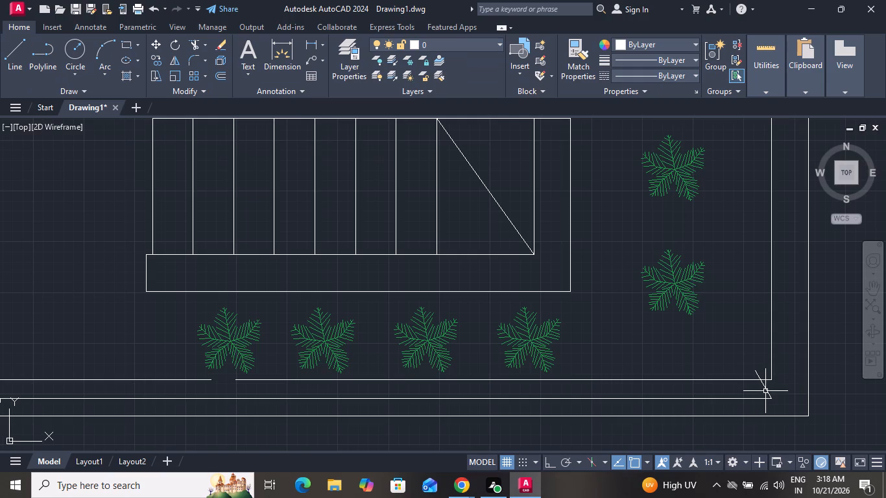
pyautogui.click(766, 391)
pyautogui.press('Delete')
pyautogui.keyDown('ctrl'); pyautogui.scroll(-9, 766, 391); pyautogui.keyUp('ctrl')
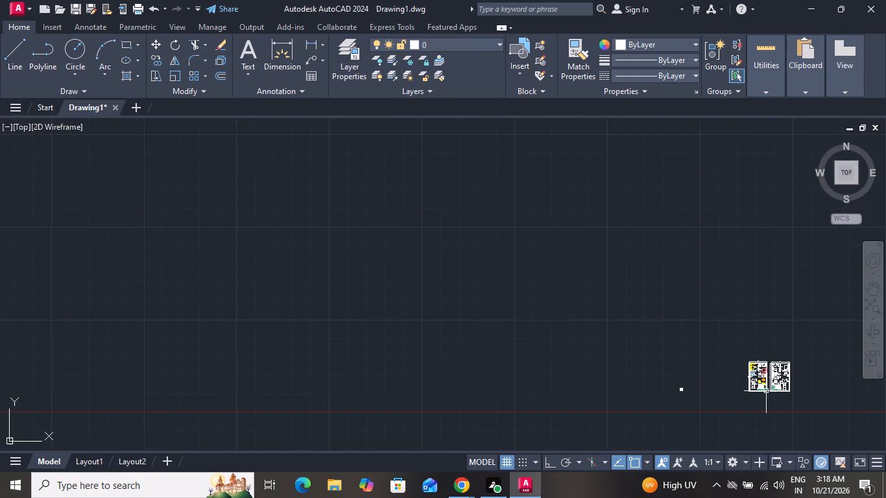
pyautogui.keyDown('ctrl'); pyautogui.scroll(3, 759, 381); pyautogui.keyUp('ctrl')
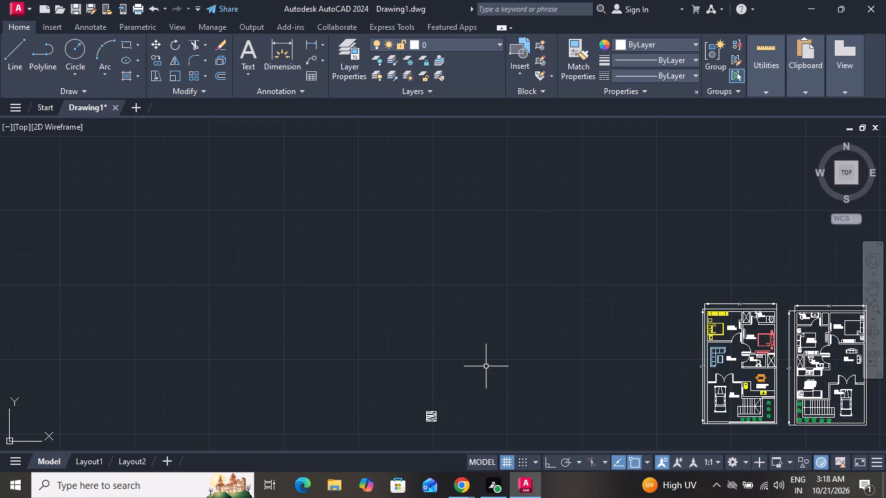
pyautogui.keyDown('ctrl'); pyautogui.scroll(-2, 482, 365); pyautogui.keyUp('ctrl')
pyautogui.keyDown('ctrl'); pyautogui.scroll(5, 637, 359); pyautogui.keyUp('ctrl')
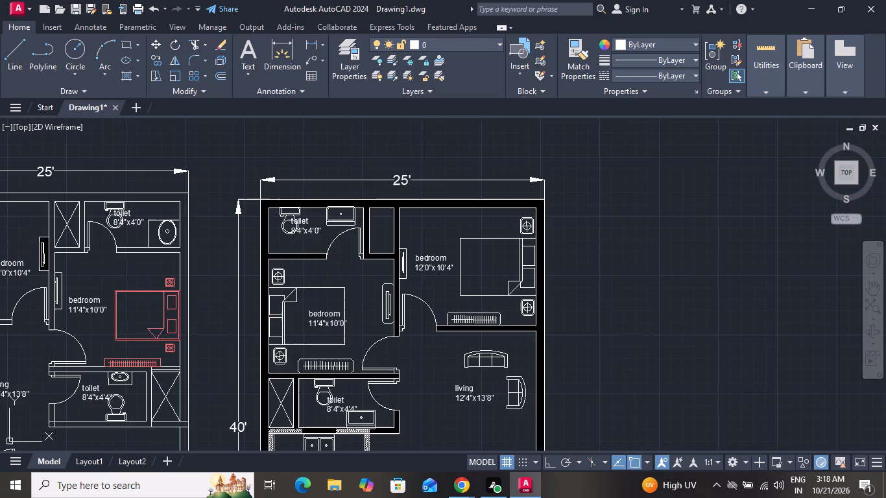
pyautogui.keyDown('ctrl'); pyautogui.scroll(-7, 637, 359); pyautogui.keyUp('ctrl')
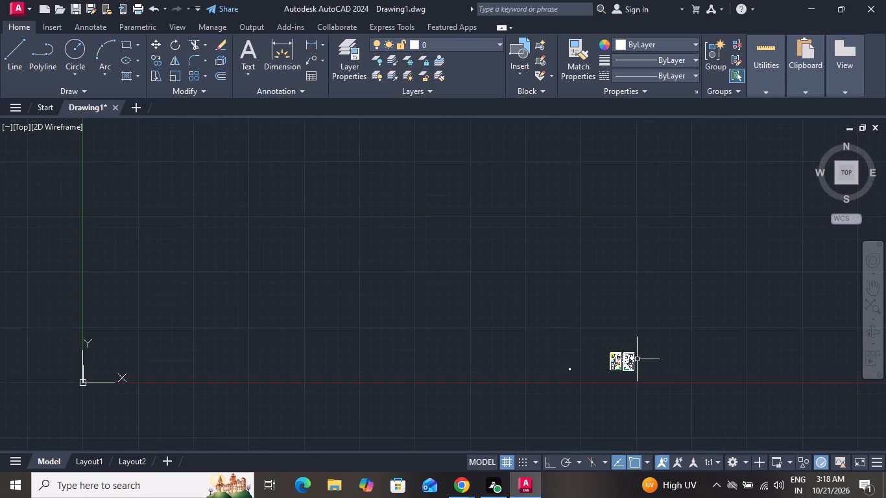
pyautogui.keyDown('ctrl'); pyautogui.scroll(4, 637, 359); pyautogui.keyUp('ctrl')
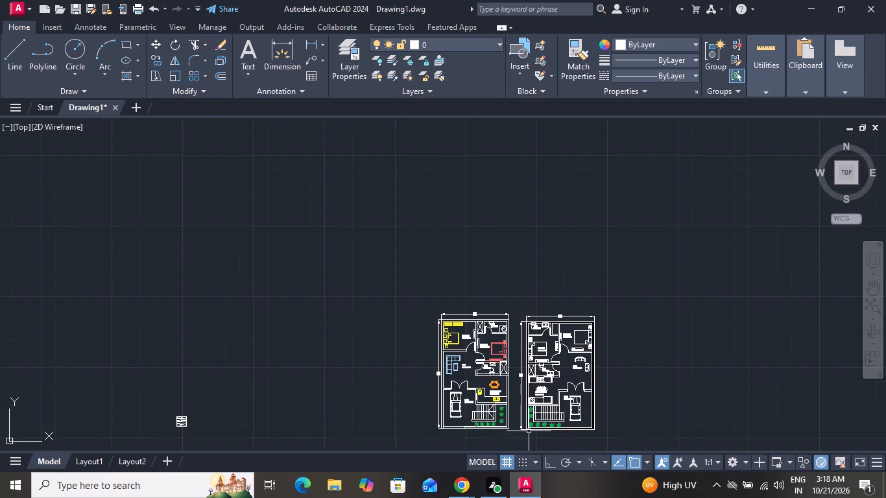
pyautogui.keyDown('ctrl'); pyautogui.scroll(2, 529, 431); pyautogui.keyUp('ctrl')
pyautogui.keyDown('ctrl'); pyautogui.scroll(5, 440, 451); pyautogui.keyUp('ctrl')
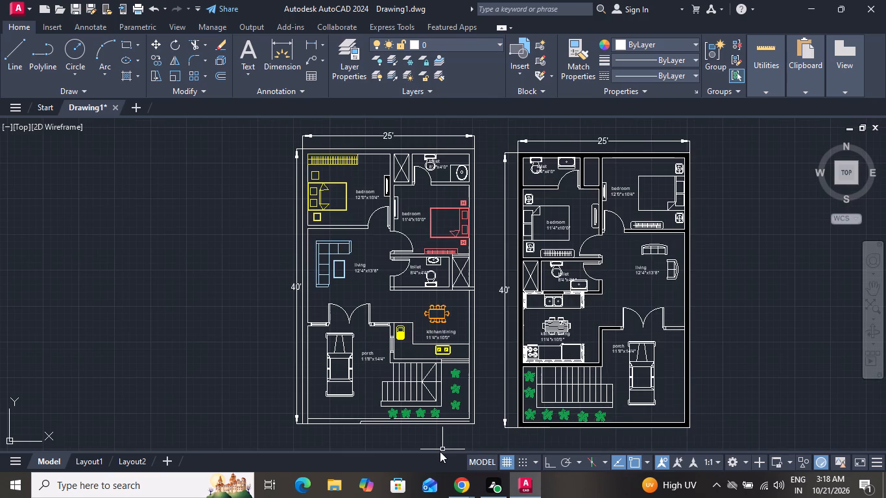
# Extend the coloured plan's inner side wall line at the plant-side corner down to the new lower wall line.
pyautogui.keyDown('ctrl'); pyautogui.scroll(14, 440, 451); pyautogui.keyUp('ctrl')
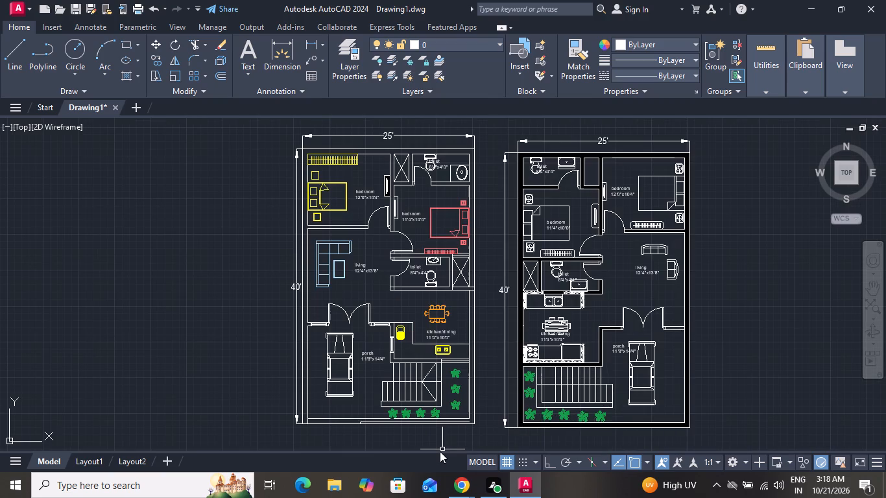
pyautogui.rightClick(440, 451)
pyautogui.keyDown('ctrl'); pyautogui.scroll(4, 433, 421); pyautogui.keyUp('ctrl')
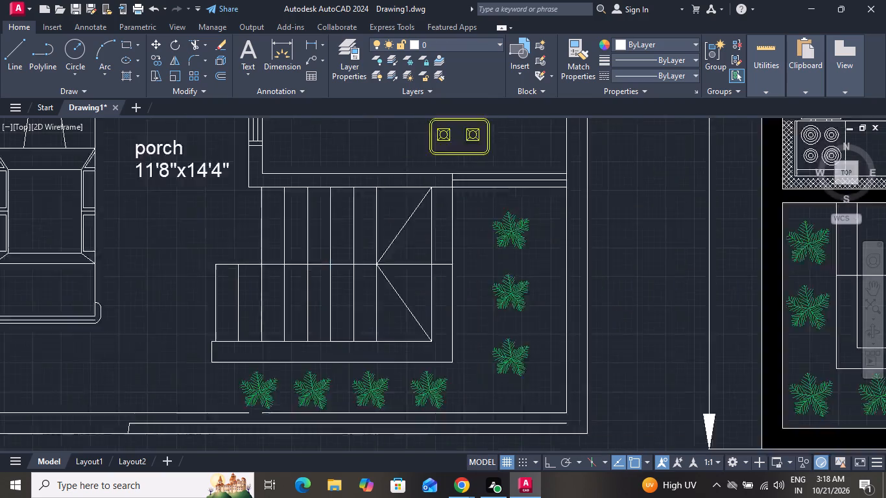
pyautogui.keyDown('ctrl'); pyautogui.scroll(1, 433, 421); pyautogui.keyUp('ctrl')
pyautogui.write('ex')
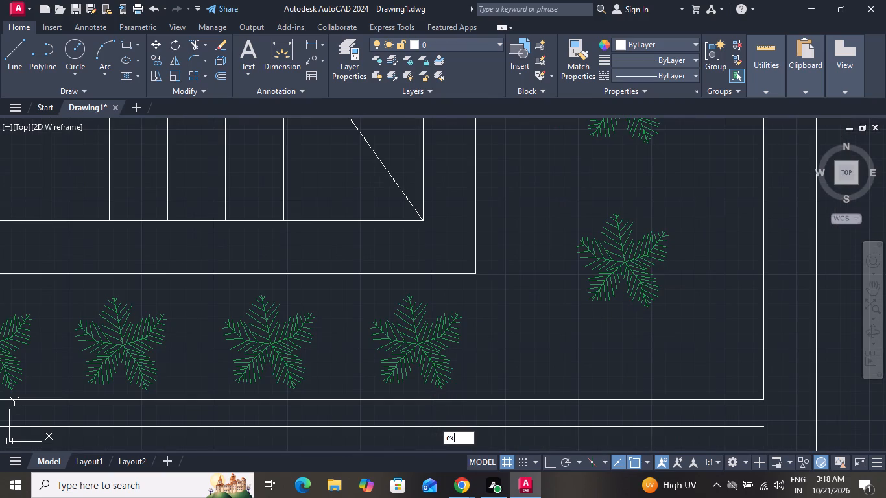
pyautogui.press('space')
pyautogui.press('space')
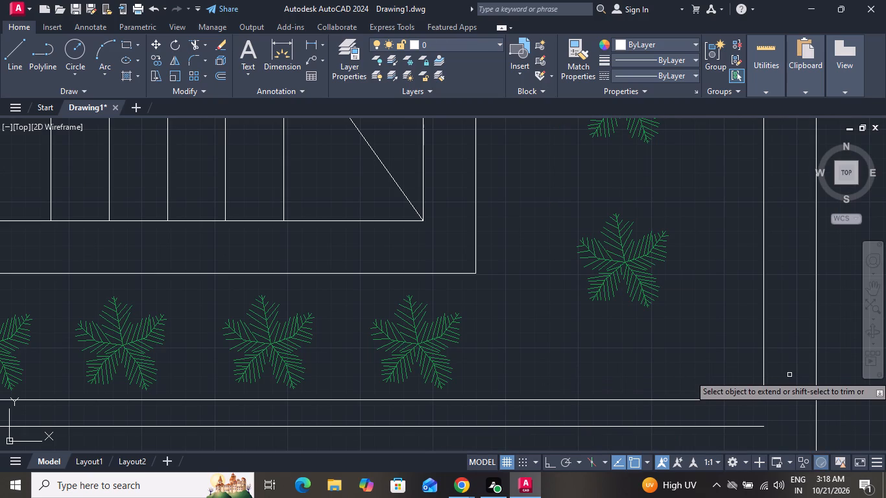
pyautogui.click(765, 377)
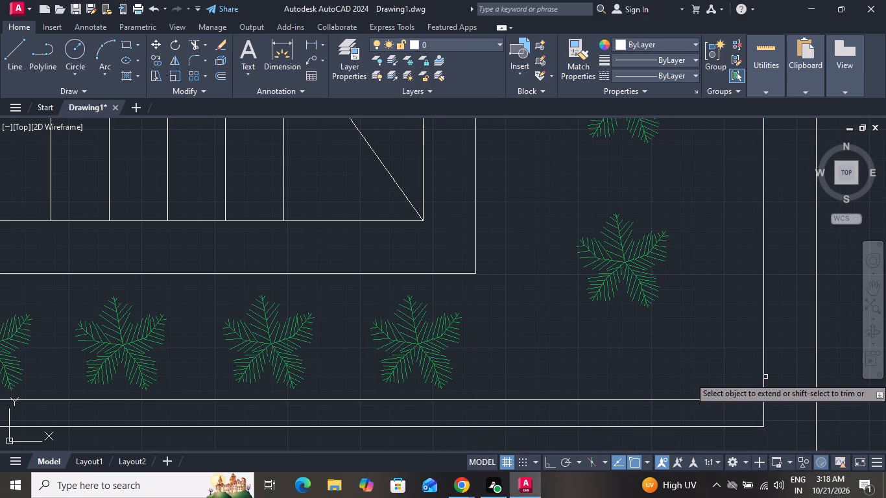
pyautogui.keyDown('ctrl'); pyautogui.scroll(-4, 689, 332); pyautogui.keyUp('ctrl')
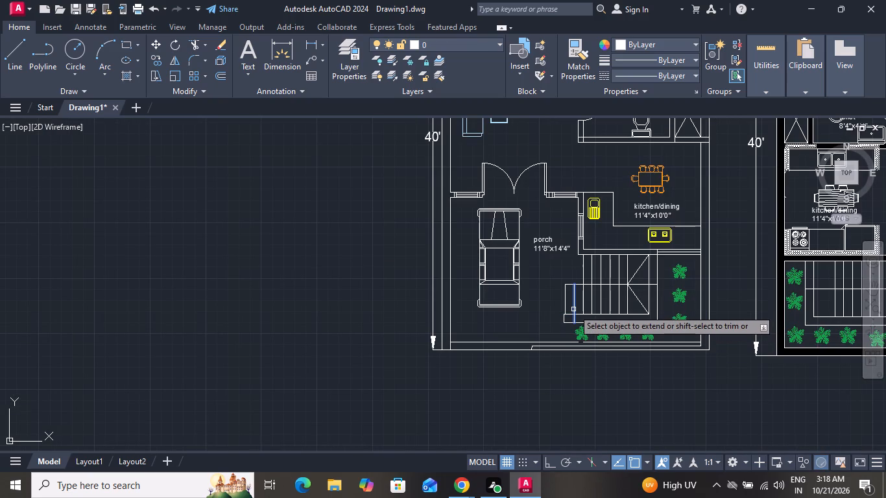
pyautogui.rightClick(512, 303)
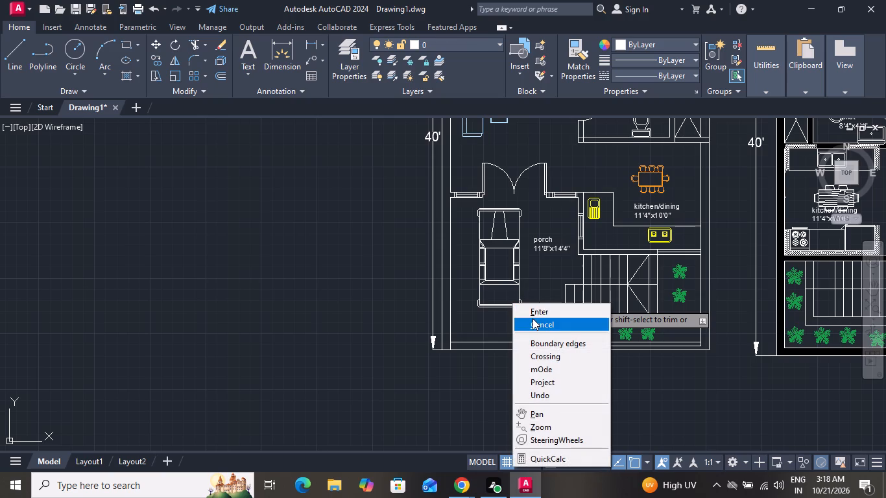
pyautogui.click(533, 318)
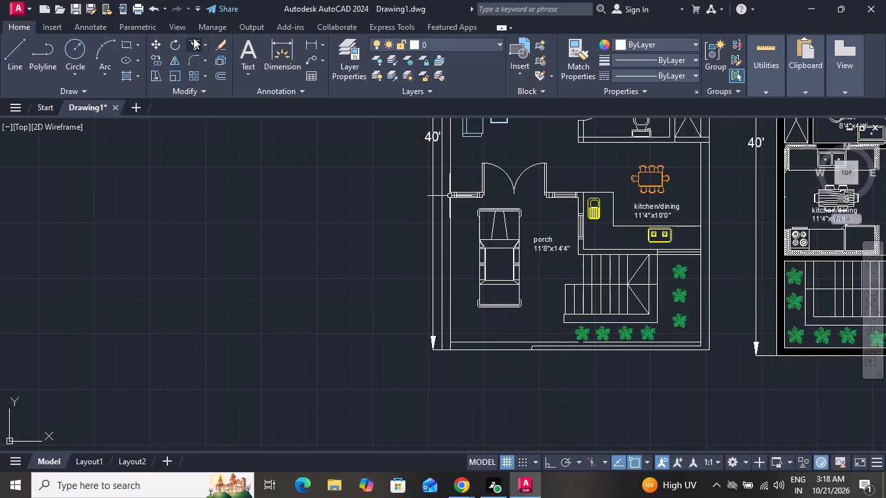
# Trim away the coloured plan's old inner lower wall line, both below the porch and below the plants.
pyautogui.click(193, 38)
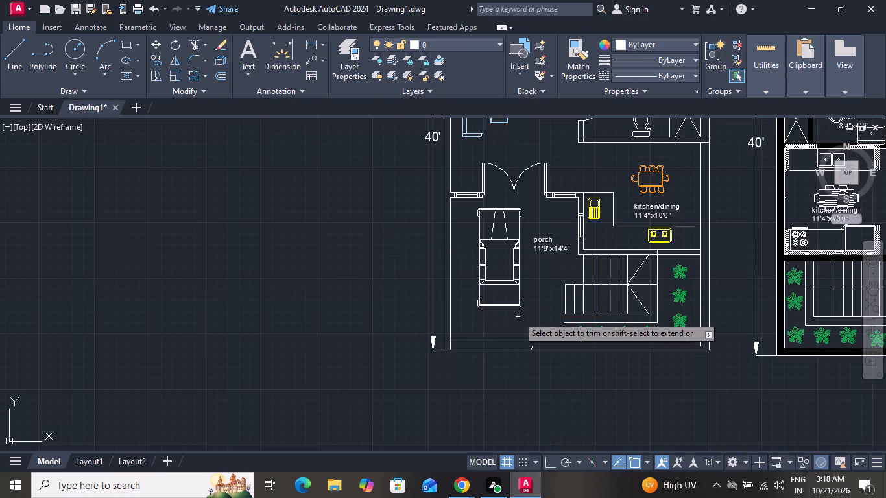
pyautogui.click(499, 342)
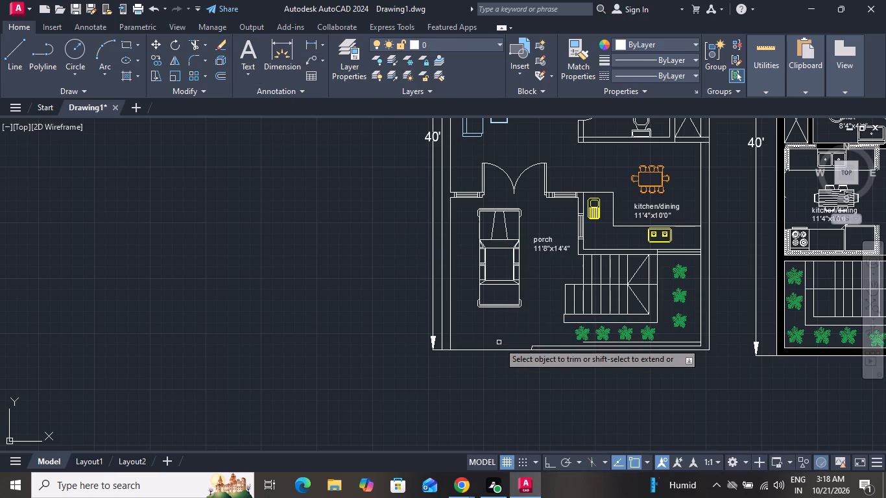
pyautogui.click(635, 342)
pyautogui.click(539, 327)
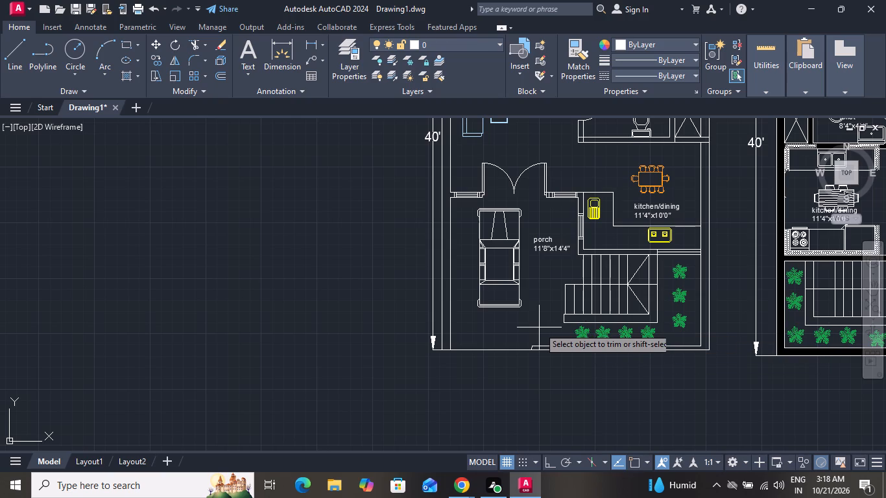
pyautogui.rightClick(539, 327)
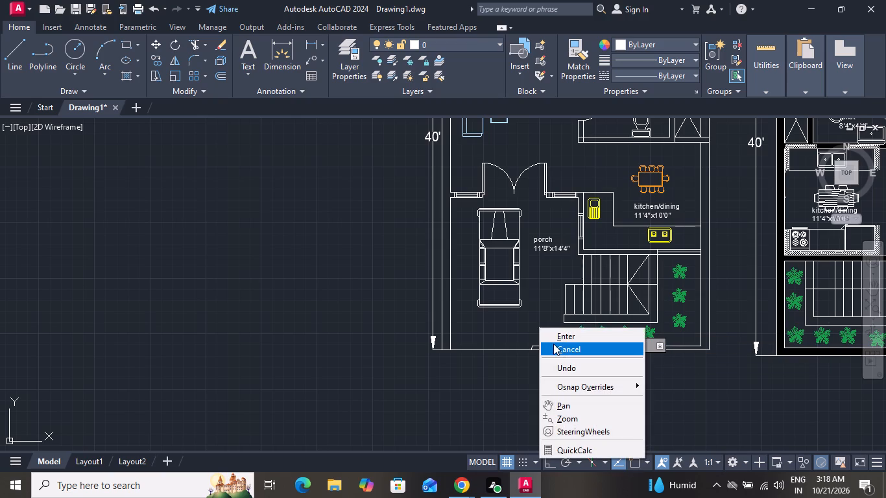
pyautogui.click(553, 344)
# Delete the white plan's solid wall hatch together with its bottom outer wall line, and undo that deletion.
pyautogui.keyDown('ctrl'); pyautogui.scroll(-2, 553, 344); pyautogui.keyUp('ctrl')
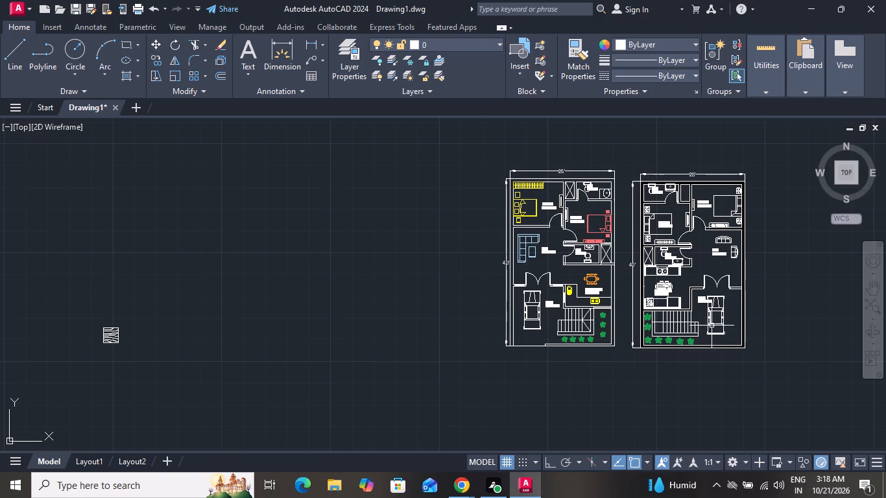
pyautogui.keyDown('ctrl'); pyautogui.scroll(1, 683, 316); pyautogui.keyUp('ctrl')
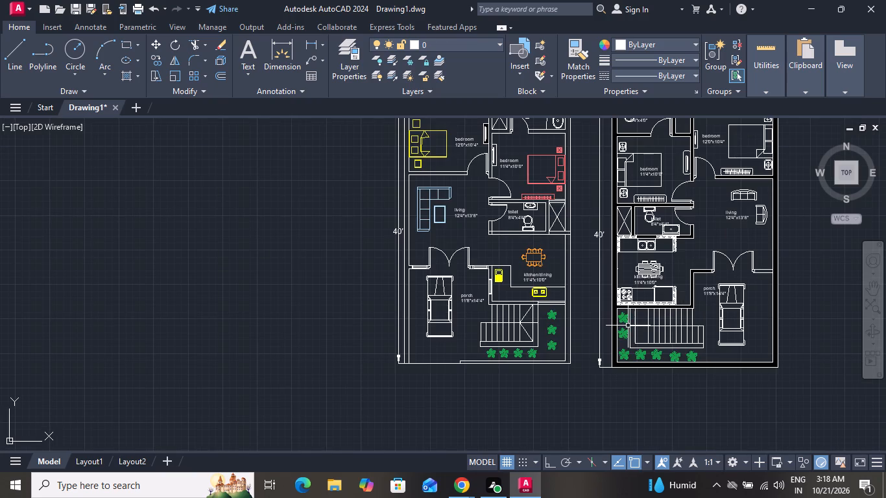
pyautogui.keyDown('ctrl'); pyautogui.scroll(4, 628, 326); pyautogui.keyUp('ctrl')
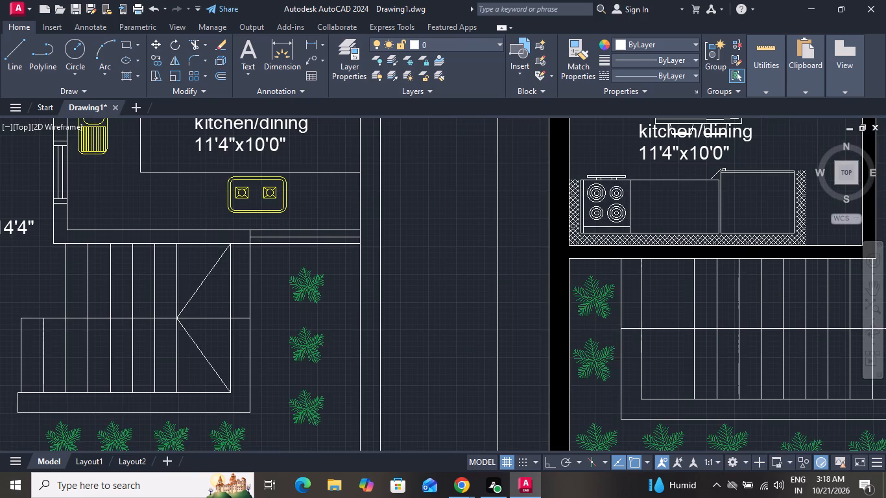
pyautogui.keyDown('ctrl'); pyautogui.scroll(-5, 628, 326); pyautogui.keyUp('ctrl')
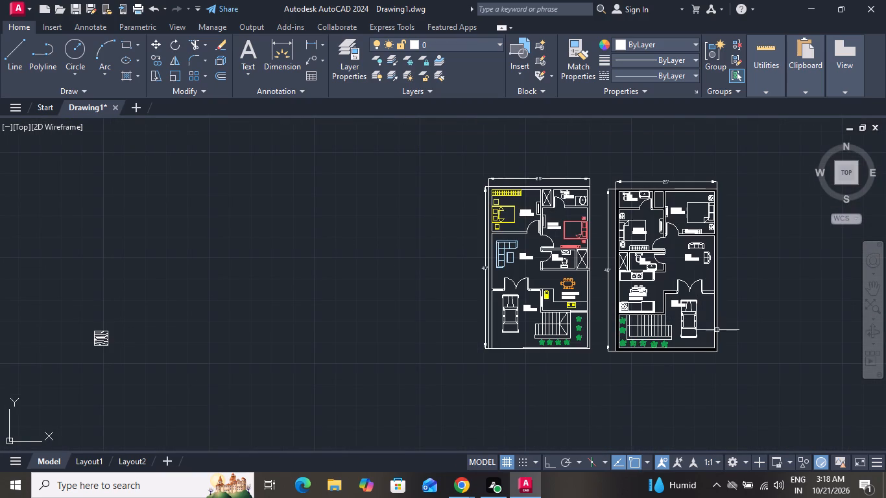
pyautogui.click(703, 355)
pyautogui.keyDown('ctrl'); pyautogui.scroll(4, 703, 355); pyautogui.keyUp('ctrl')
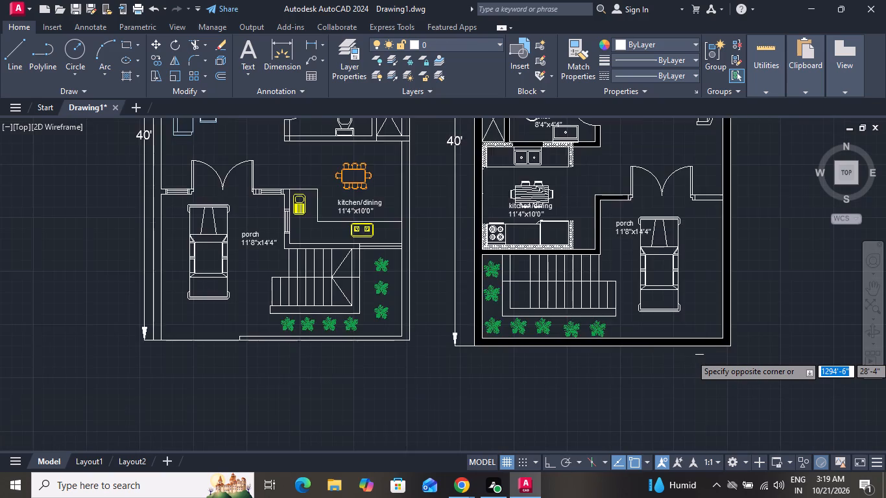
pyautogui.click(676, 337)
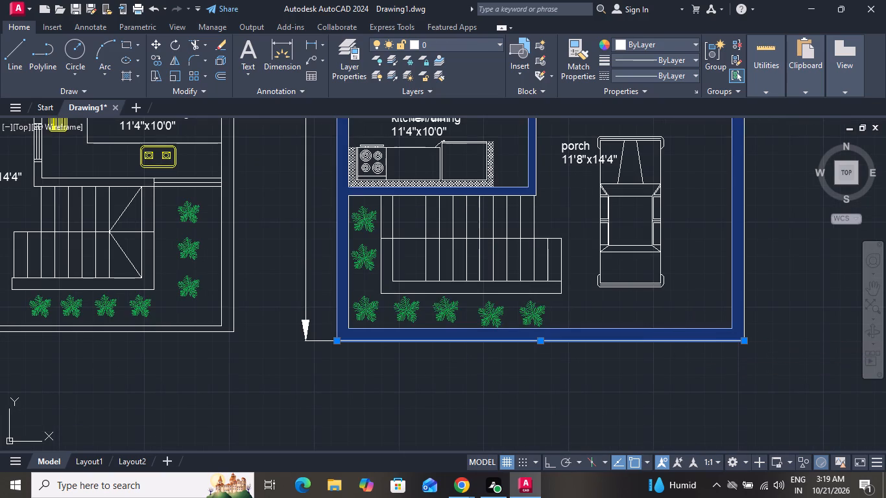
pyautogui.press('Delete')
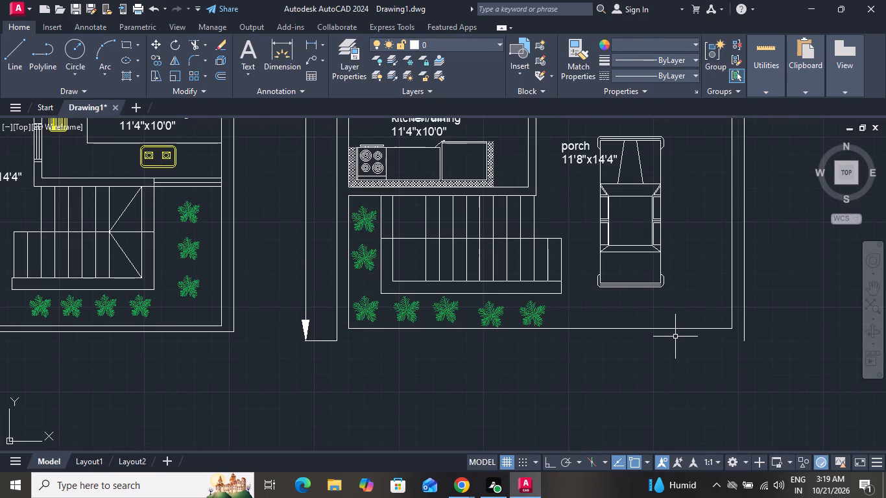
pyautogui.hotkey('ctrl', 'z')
# Delete only the solid black hatch filling the white plan's walls.
pyautogui.keyDown('ctrl'); pyautogui.doubleClick(675, 337); pyautogui.keyUp('ctrl')
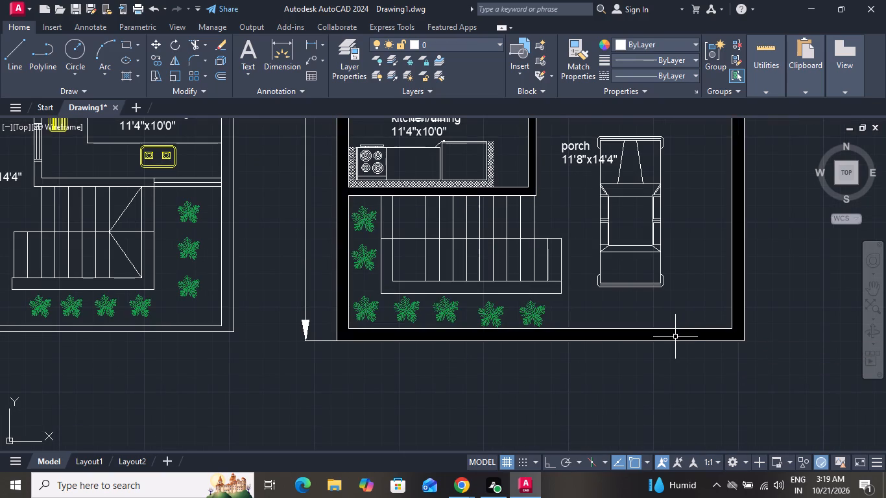
pyautogui.doubleClick(675, 337)
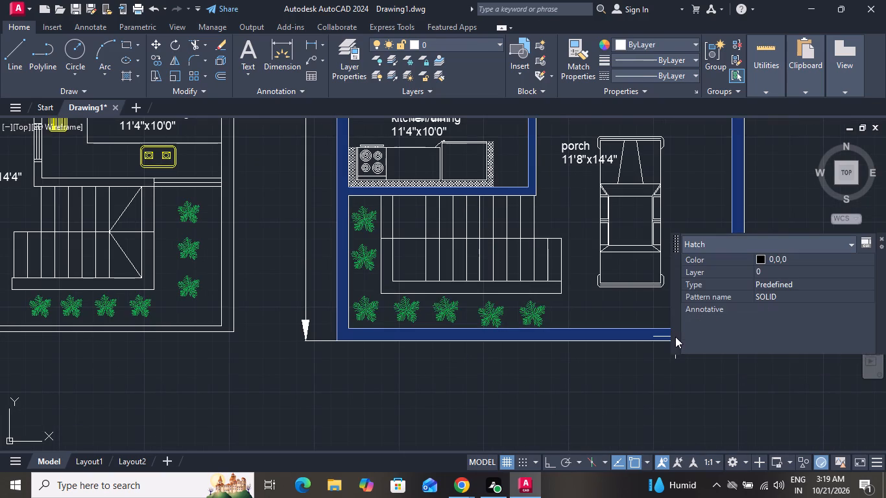
pyautogui.press('Delete')
# Draw a short vertical line from the white plan's inner plant-side corner down to the bottom outer wall line.
pyautogui.keyDown('ctrl'); pyautogui.scroll(-3, 675, 337); pyautogui.keyUp('ctrl')
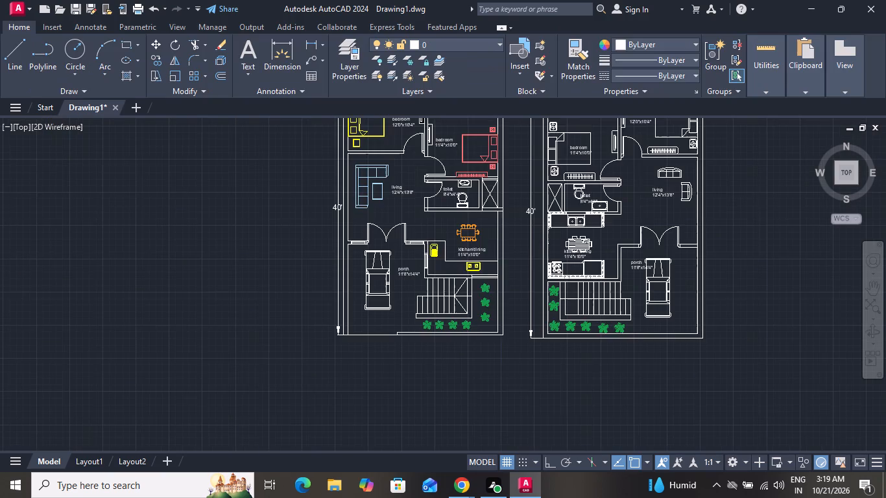
pyautogui.click(1, 54)
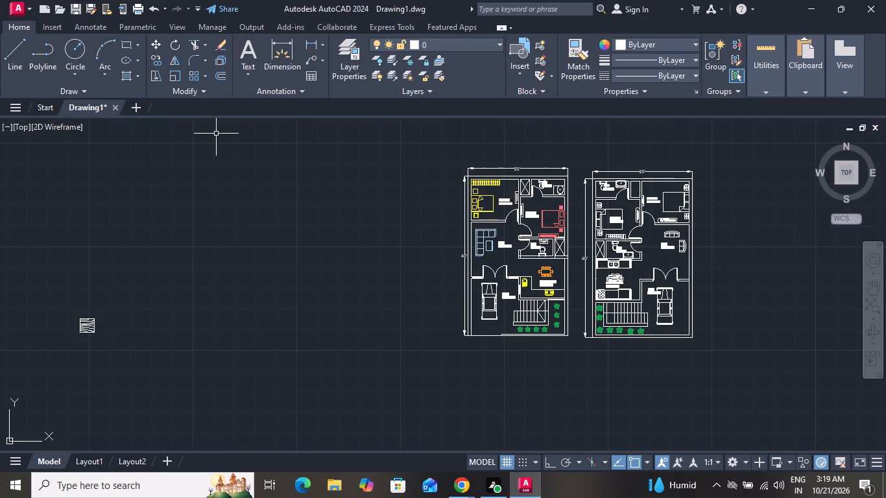
pyautogui.moveTo(0, 51); pyautogui.dragTo(7, 51)
pyautogui.click(7, 51)
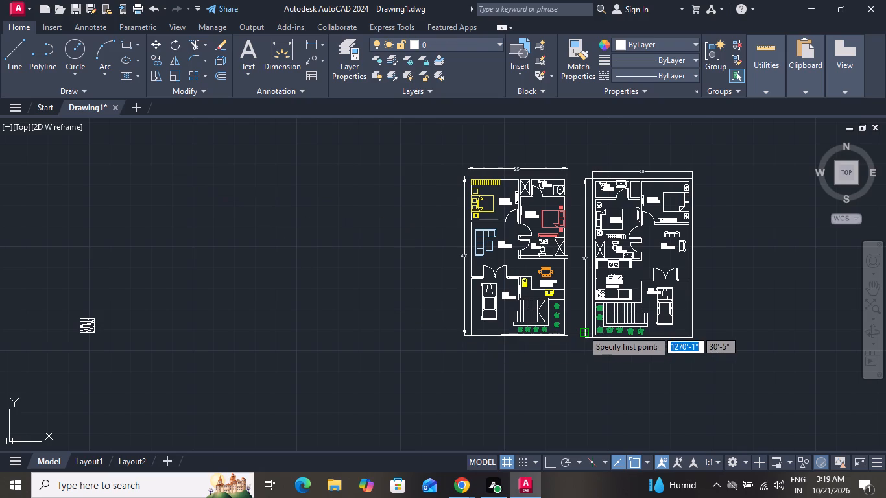
pyautogui.keyDown('ctrl'); pyautogui.scroll(4, 582, 330); pyautogui.keyUp('ctrl')
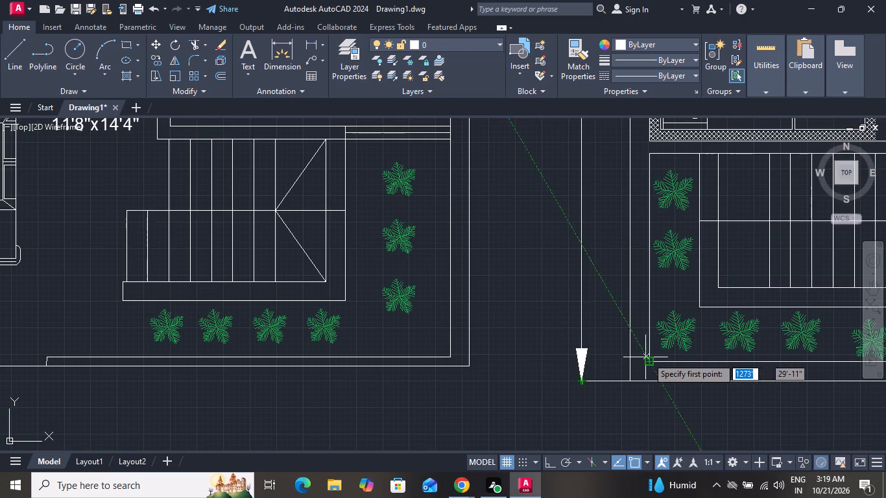
pyautogui.click(649, 359)
pyautogui.click(653, 382)
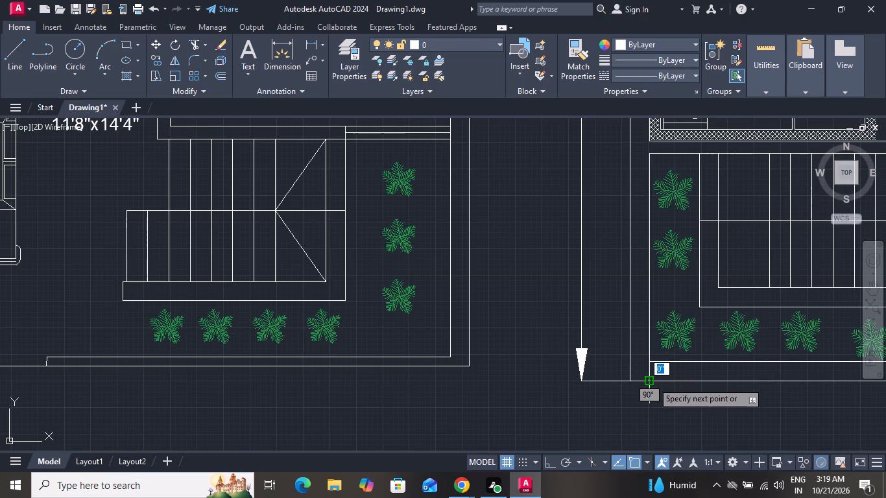
pyautogui.rightClick(653, 382)
pyautogui.click(668, 253)
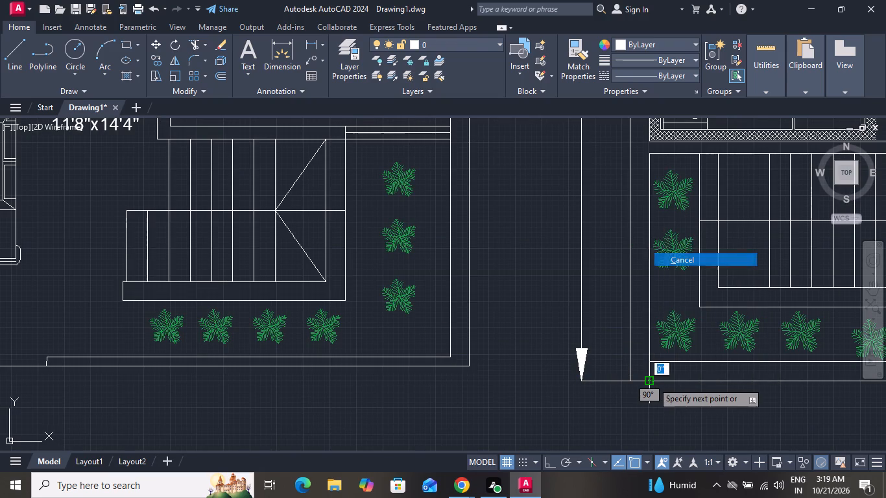
pyautogui.keyDown('ctrl'); pyautogui.scroll(-4, 668, 253); pyautogui.keyUp('ctrl')
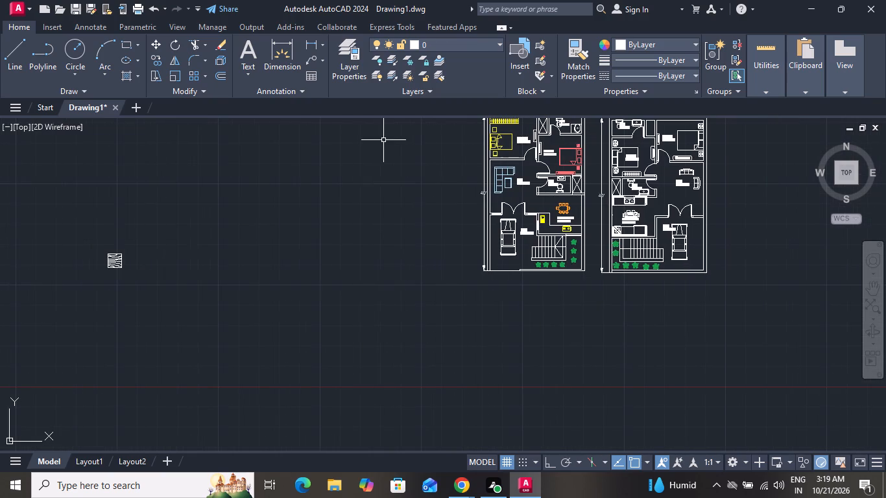
# Draw a line about 11'-1" across the white plan's porch from the outer side wall's inner face, turning up about 1'-5" to the stair edge.
pyautogui.click(14, 45)
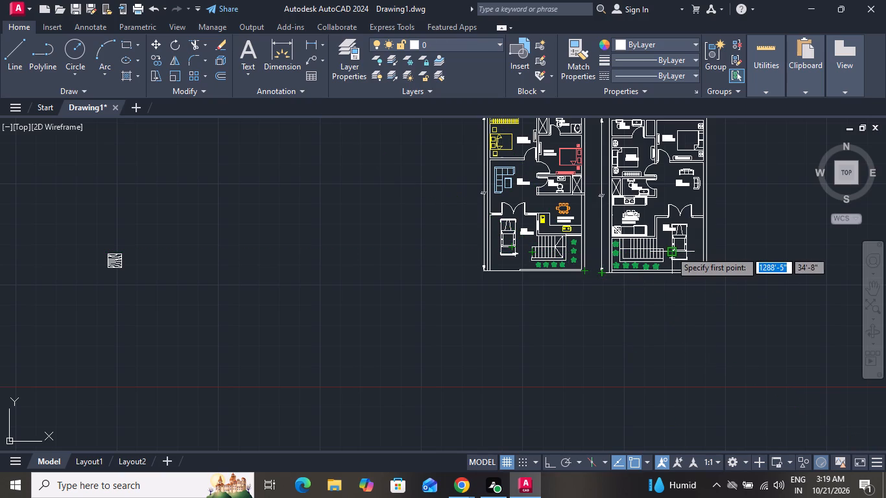
pyautogui.keyDown('ctrl'); pyautogui.scroll(6, 671, 251); pyautogui.keyUp('ctrl')
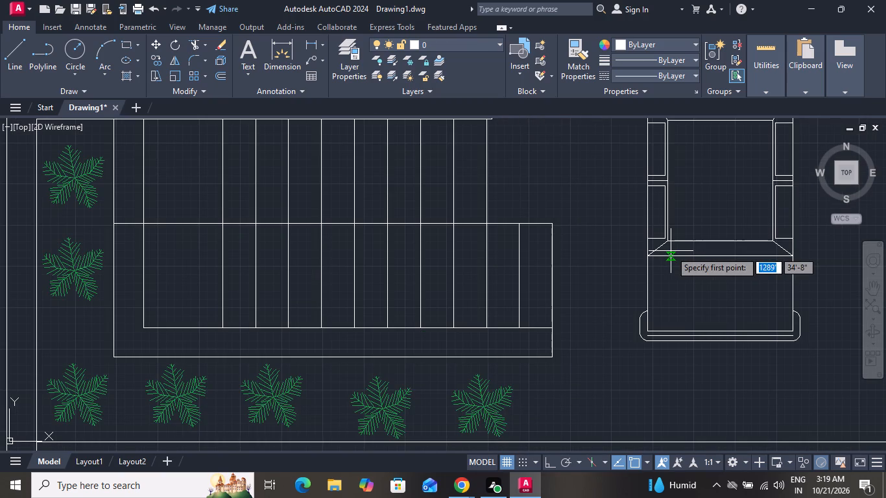
pyautogui.keyDown('ctrl'); pyautogui.scroll(-2, 653, 257); pyautogui.keyUp('ctrl')
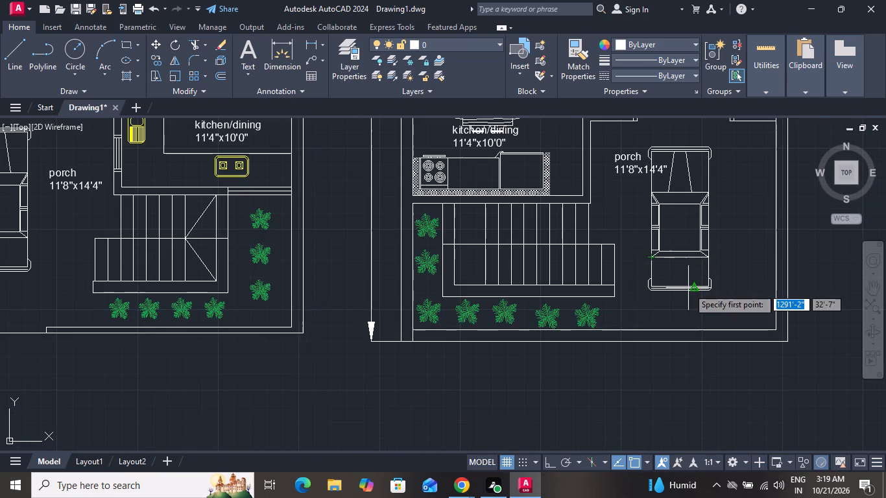
pyautogui.click(778, 319)
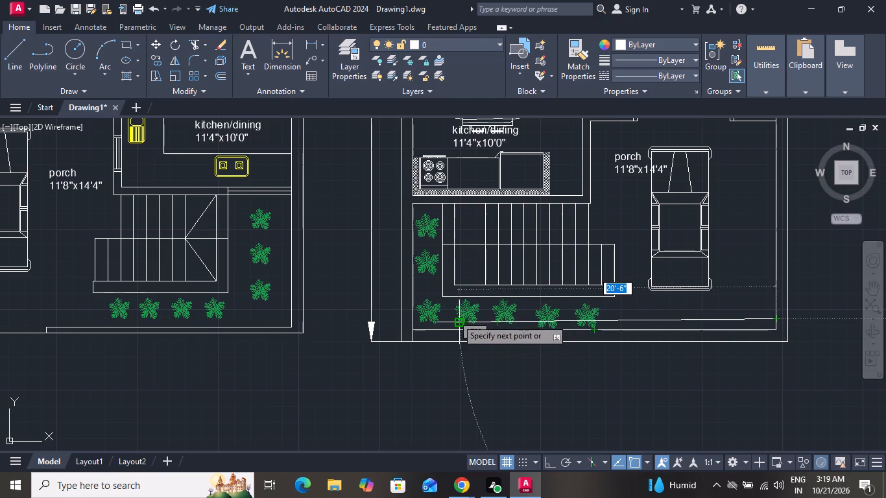
pyautogui.click(545, 454)
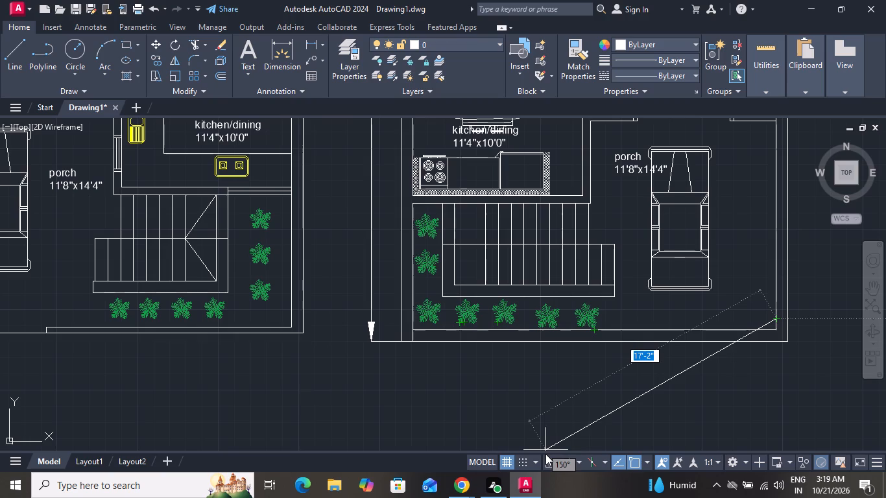
pyautogui.click(547, 463)
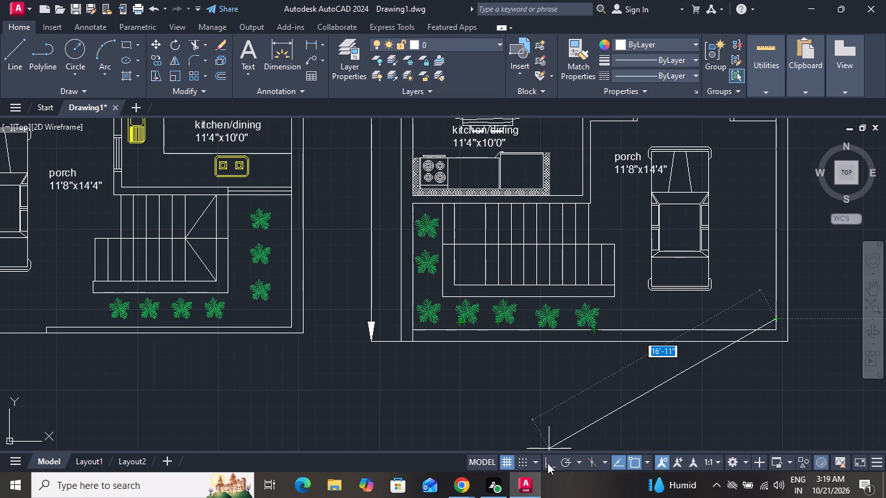
pyautogui.click(605, 356)
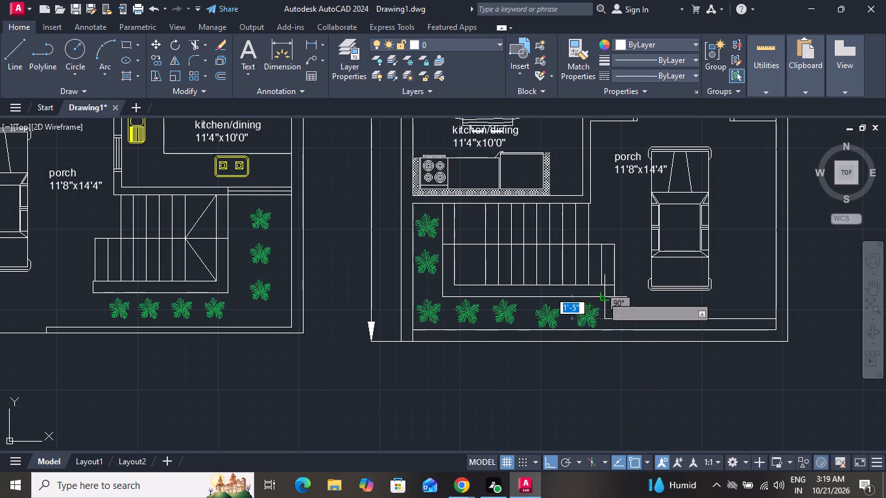
pyautogui.click(602, 296)
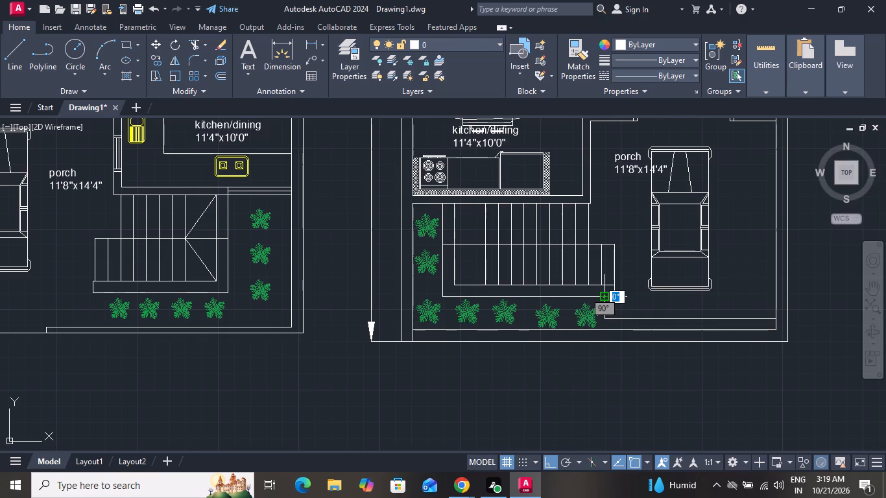
pyautogui.rightClick(602, 296)
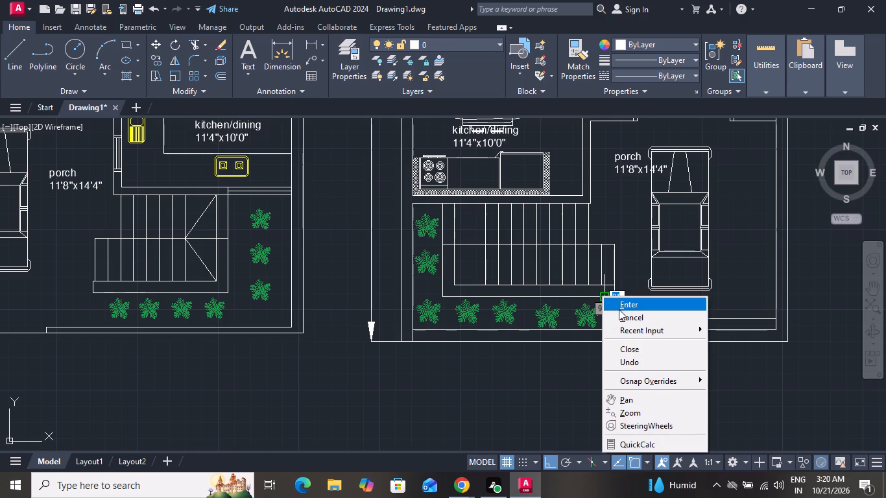
pyautogui.click(619, 309)
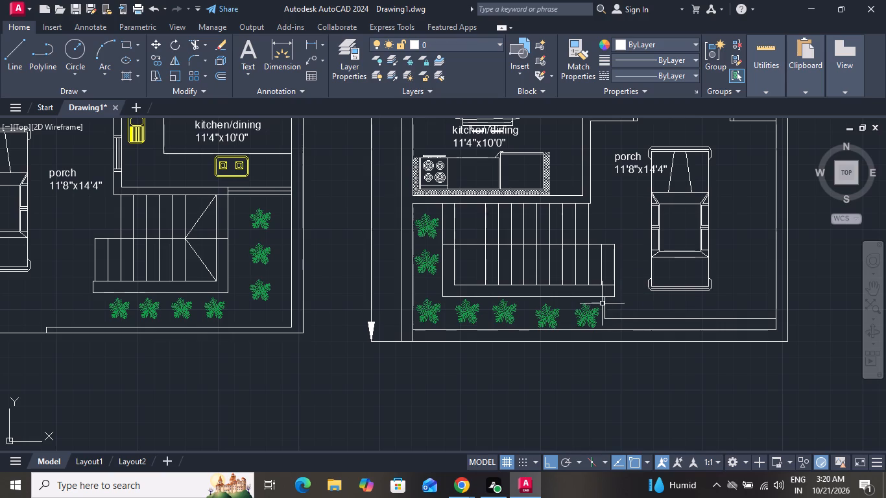
# Draw a short vertical line about 9" long across the white plan's bottom wall, where the plants end and the porch begins.
pyautogui.keyDown('ctrl'); pyautogui.scroll(-1, 588, 309); pyautogui.keyUp('ctrl')
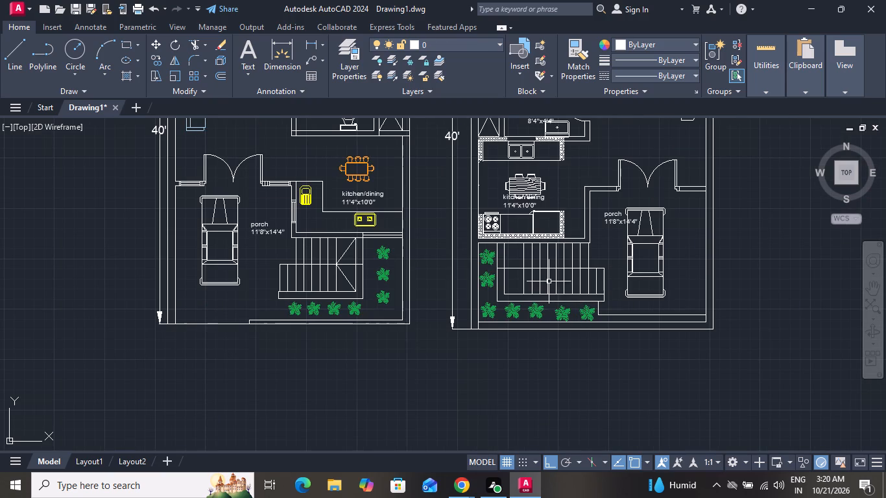
pyautogui.click(12, 55)
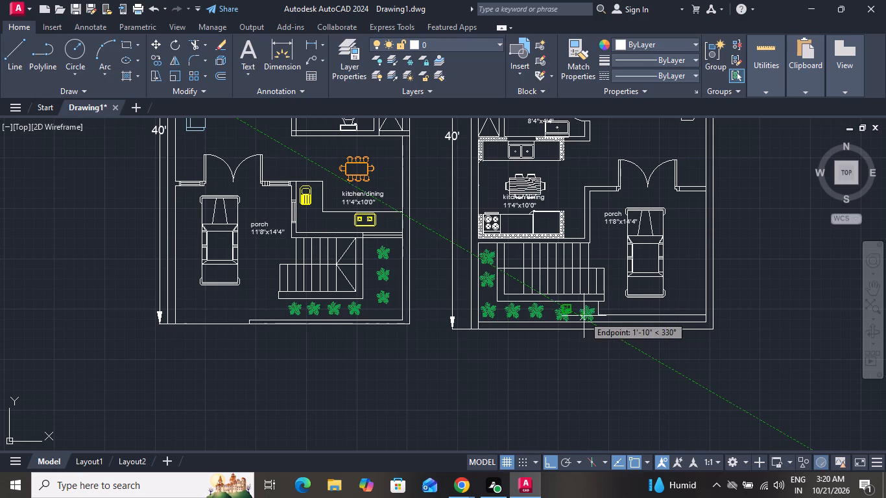
pyautogui.keyDown('ctrl'); pyautogui.scroll(3, 629, 322); pyautogui.keyUp('ctrl')
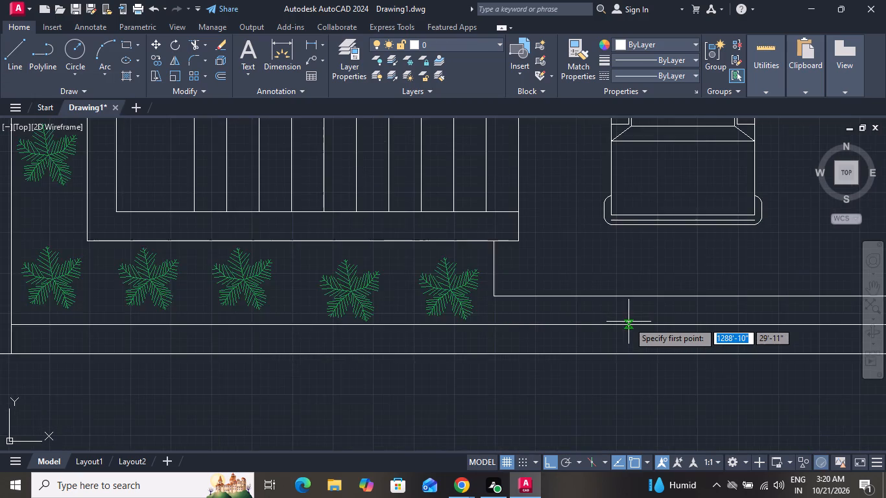
pyautogui.keyDown('ctrl'); pyautogui.scroll(-2, 629, 322); pyautogui.keyUp('ctrl')
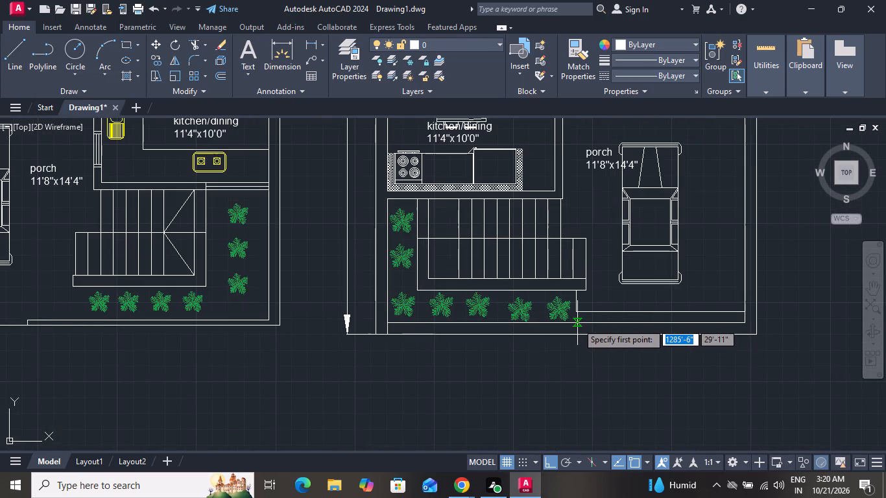
pyautogui.moveTo(577, 323); pyautogui.dragTo(580, 335)
pyautogui.click(580, 335)
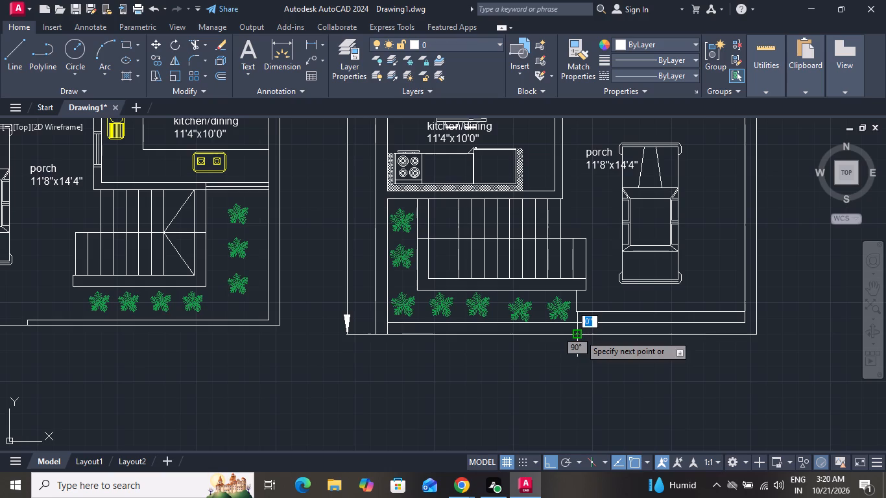
pyautogui.rightClick(580, 335)
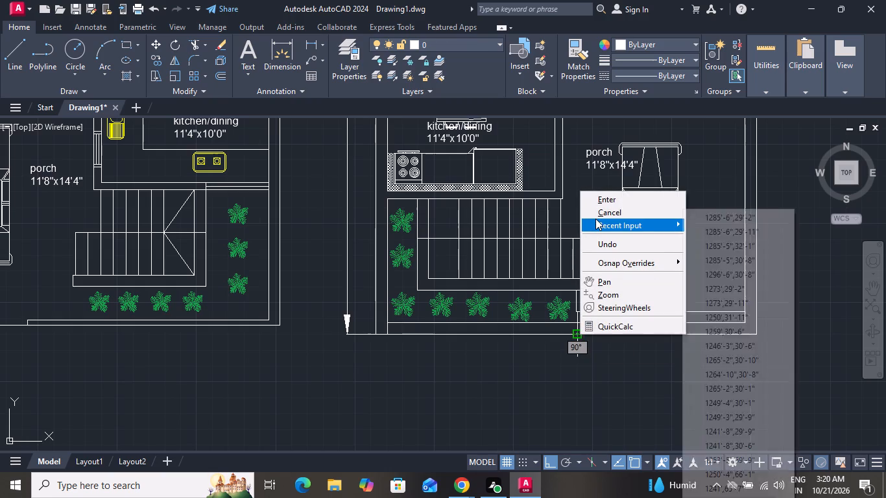
pyautogui.click(595, 219)
pyautogui.click(595, 211)
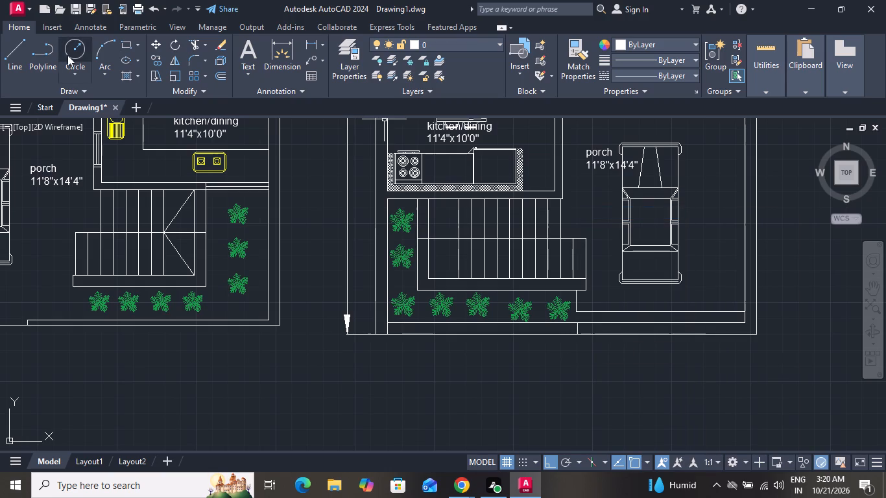
# Draw a short vertical line across the white plan's bottom wall from the porch's inner corner to the outer wall line.
pyautogui.click(10, 51)
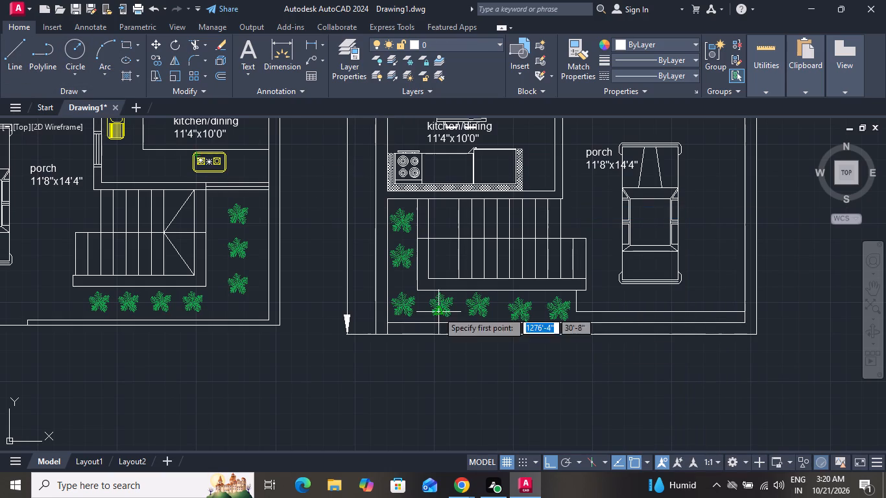
pyautogui.click(746, 323)
pyautogui.click(747, 333)
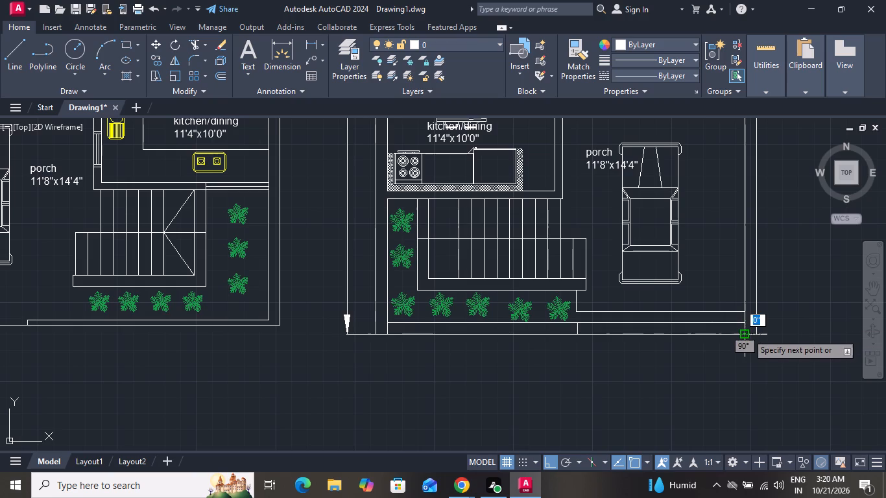
pyautogui.rightClick(747, 333)
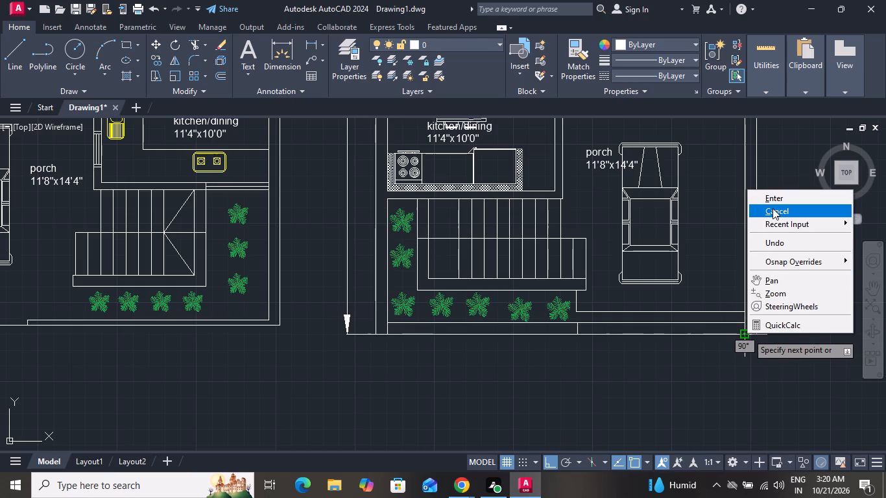
pyautogui.click(772, 208)
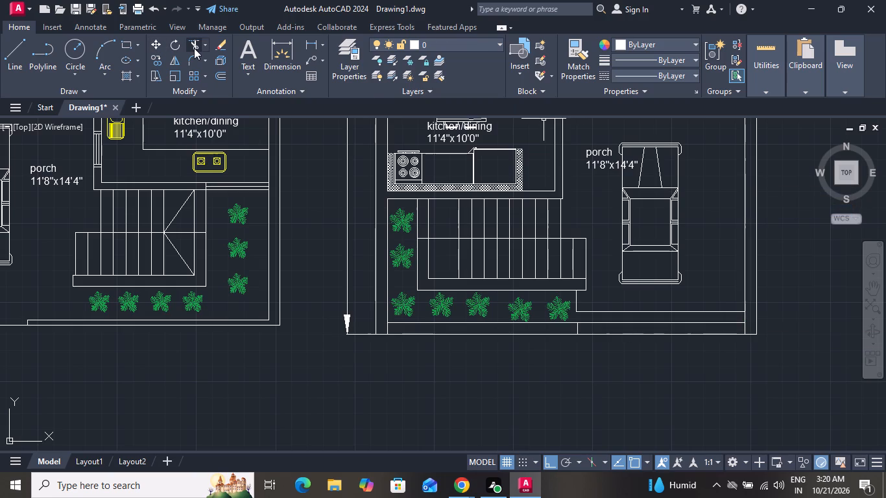
# Trim away both bottom wall lines below the white plan's porch, between the two short vertical lines.
pyautogui.click(194, 48)
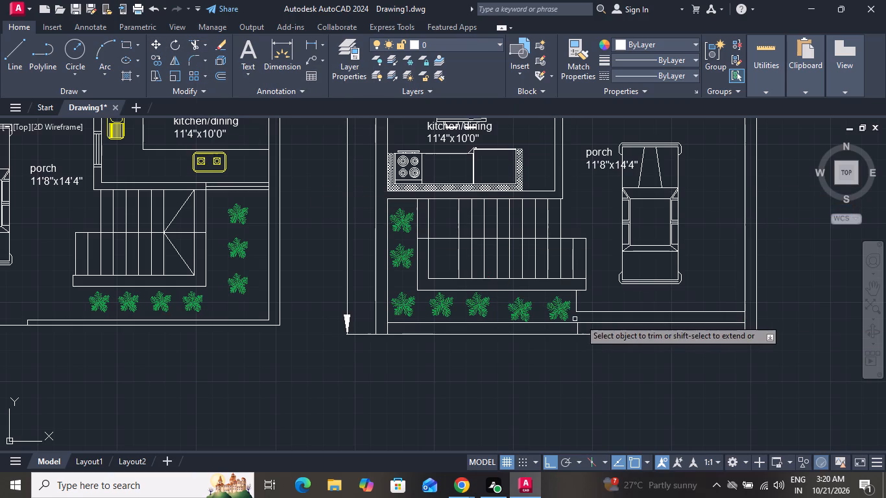
pyautogui.moveTo(629, 319); pyautogui.dragTo(631, 364)
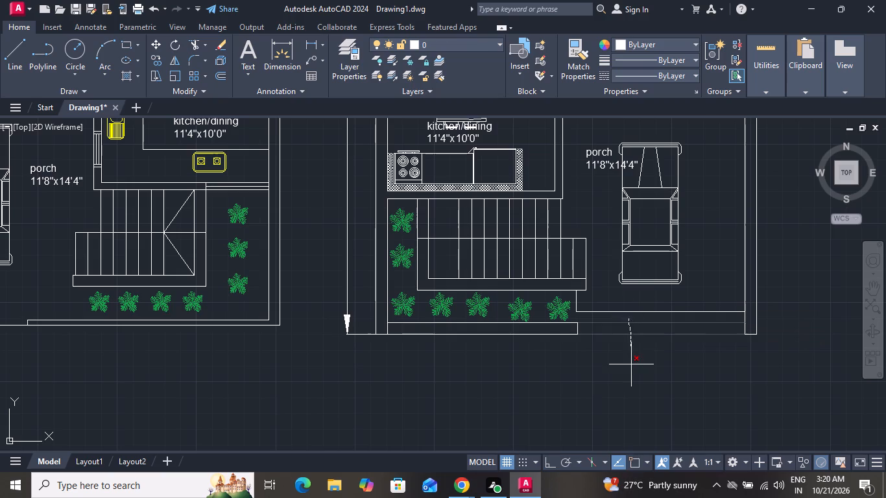
pyautogui.moveTo(631, 364); pyautogui.dragTo(631, 366)
pyautogui.click(631, 366)
pyautogui.rightClick(631, 366)
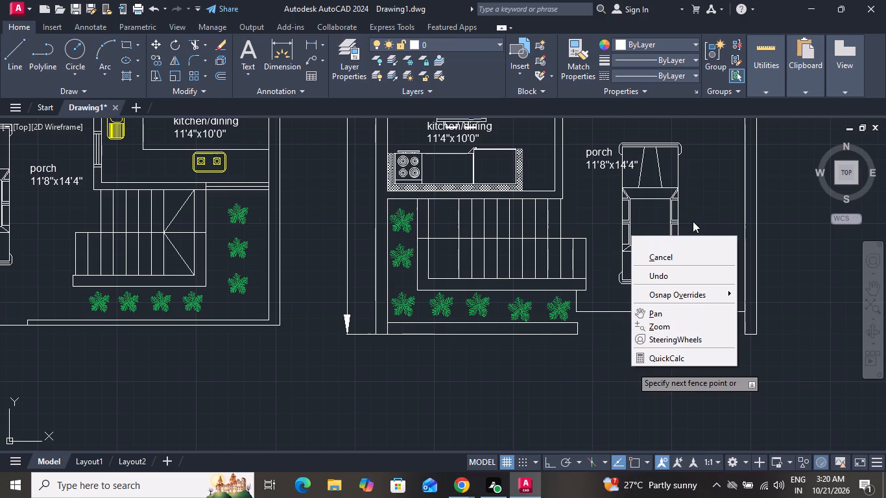
pyautogui.click(675, 253)
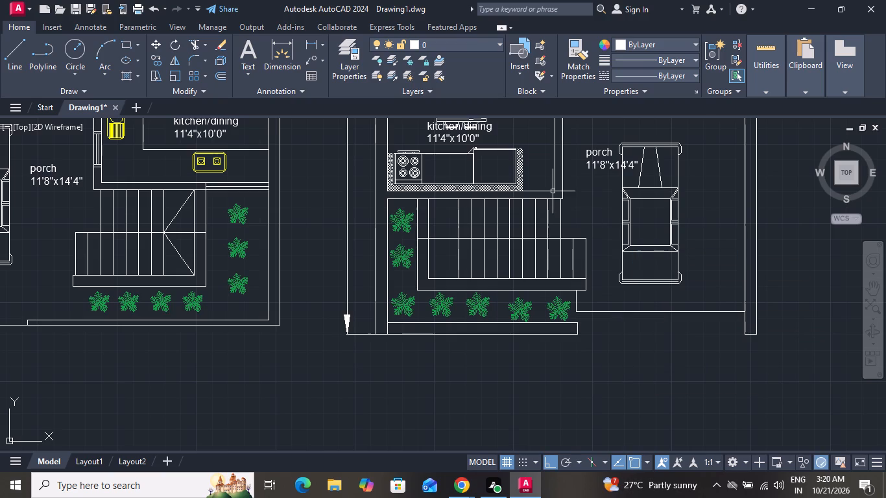
# Draw a single line along the outer bottom edge of the white plan's porch, bridging the opening between the two wall ends.
pyautogui.click(16, 51)
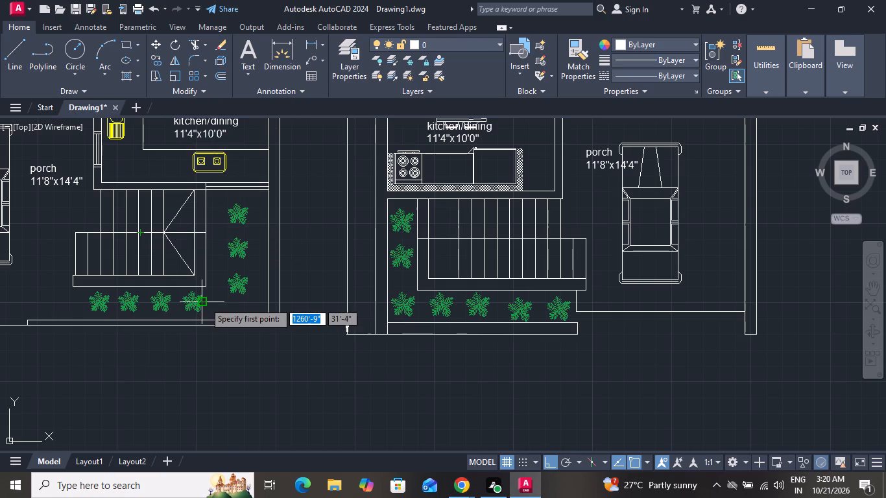
pyautogui.click(578, 337)
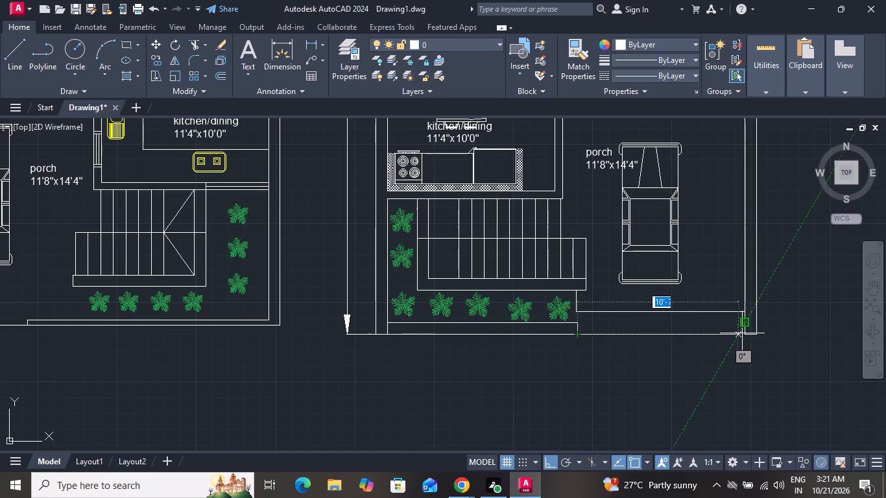
pyautogui.click(743, 338)
pyautogui.rightClick(743, 338)
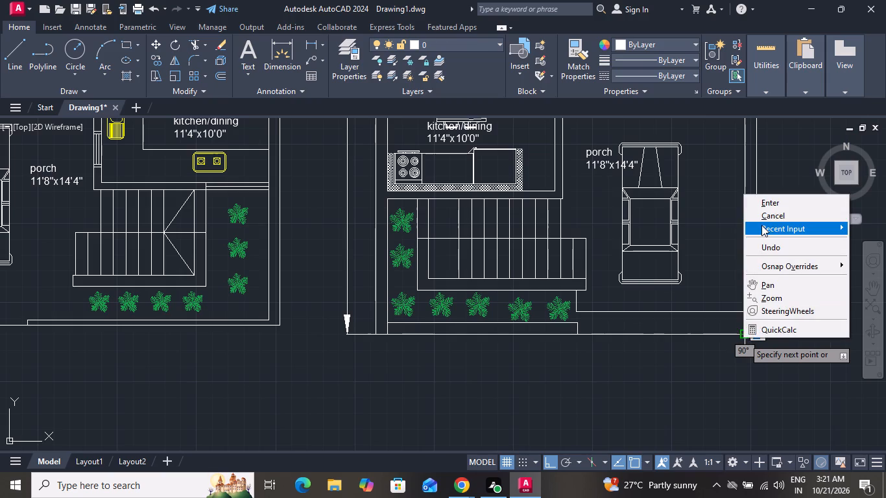
pyautogui.click(761, 209)
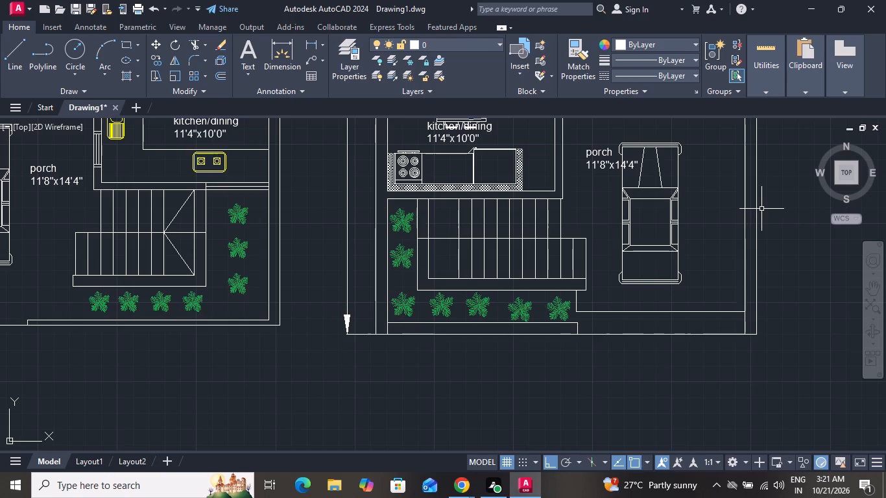
# Copy the entire coloured floor plan, including its dimensions, horizontally to the empty space beyond the white plan.
pyautogui.keyDown('ctrl'); pyautogui.scroll(-2, 761, 209); pyautogui.keyUp('ctrl')
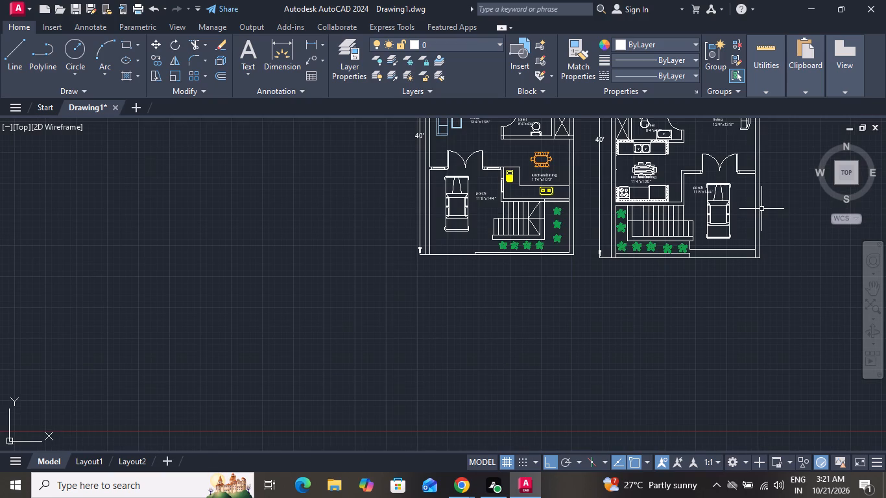
pyautogui.keyDown('ctrl'); pyautogui.scroll(-2, 761, 209); pyautogui.keyUp('ctrl')
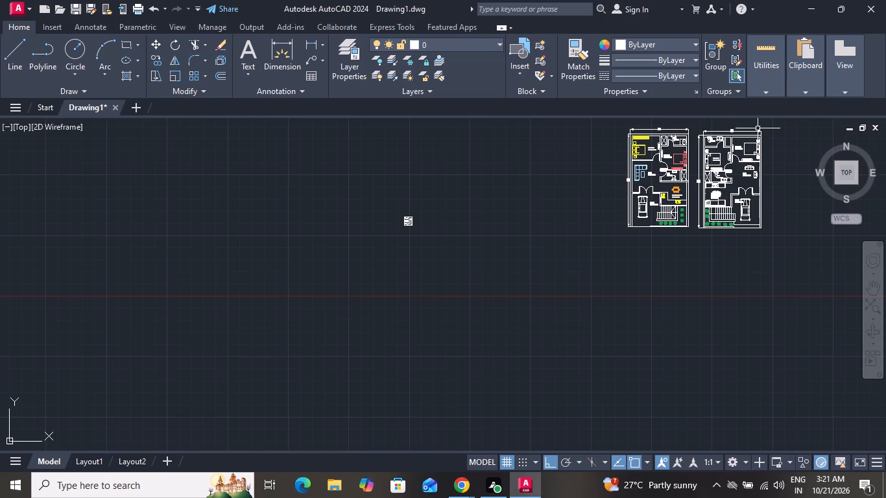
pyautogui.keyDown('ctrl'); pyautogui.scroll(2, 758, 128); pyautogui.keyUp('ctrl')
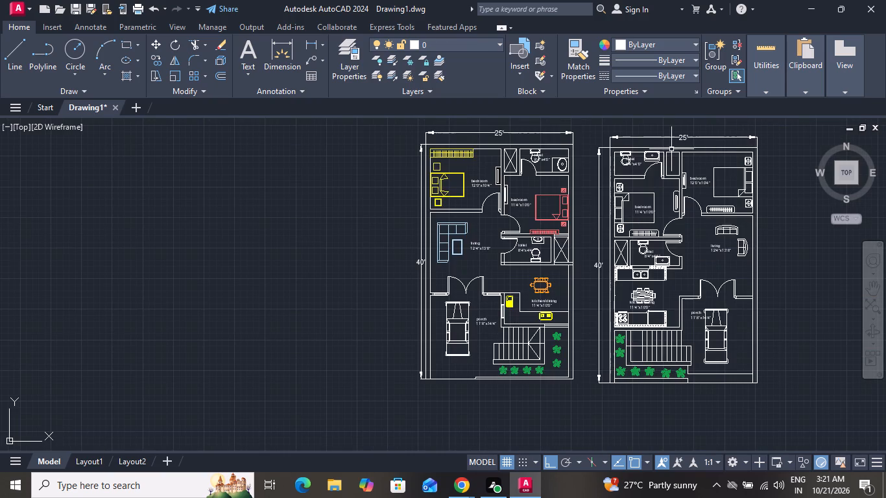
pyautogui.click(581, 124)
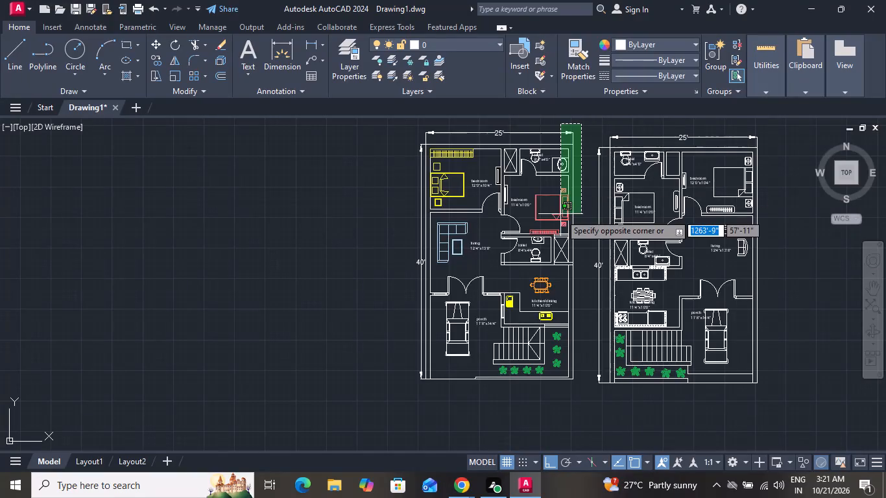
pyautogui.click(391, 420)
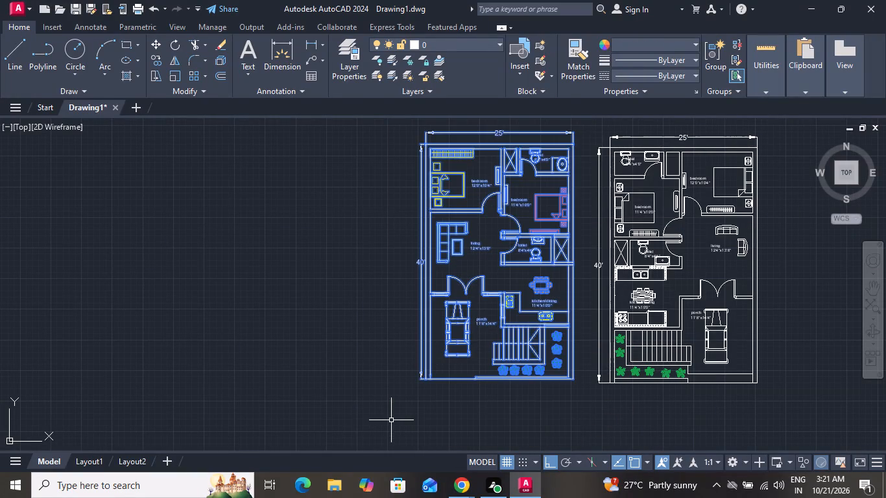
pyautogui.click(157, 60)
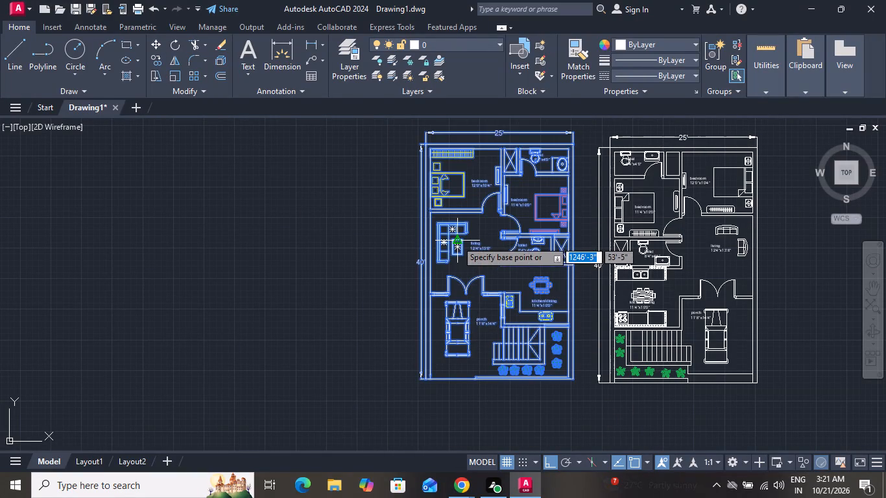
pyautogui.moveTo(457, 241); pyautogui.dragTo(492, 245)
pyautogui.keyDown('ctrl'); pyautogui.scroll(-2, 492, 245); pyautogui.keyUp('ctrl')
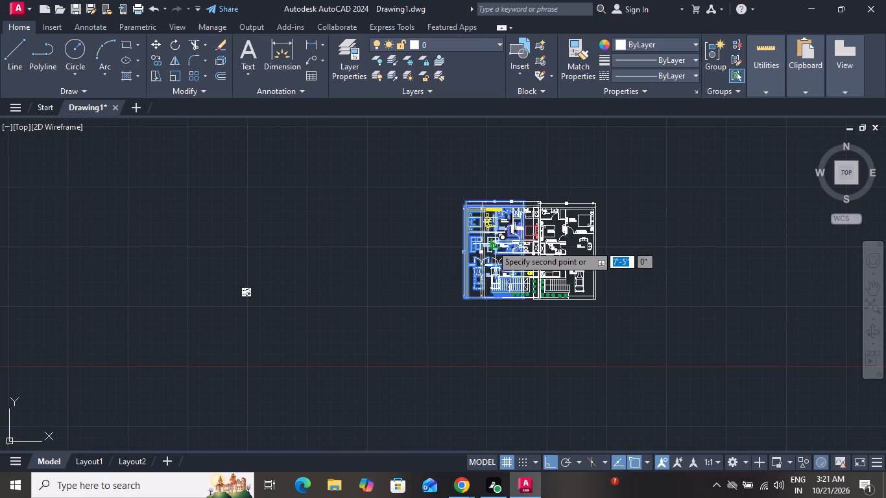
pyautogui.click(675, 237)
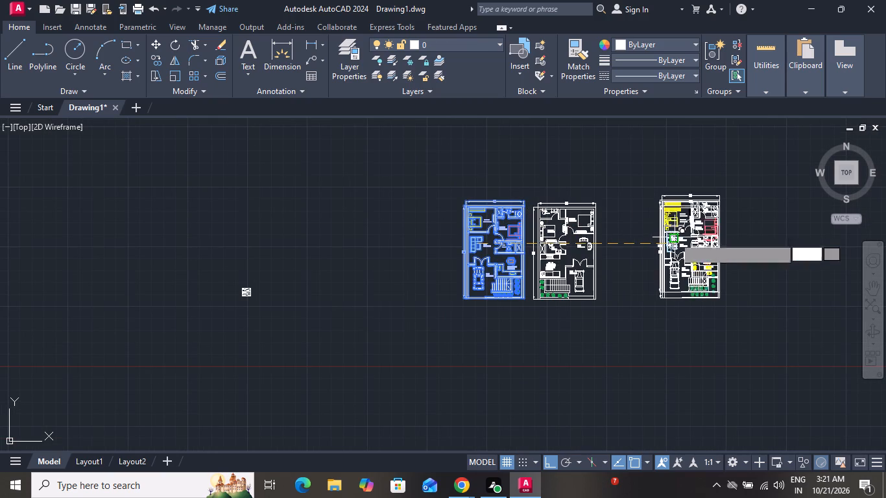
pyautogui.rightClick(675, 237)
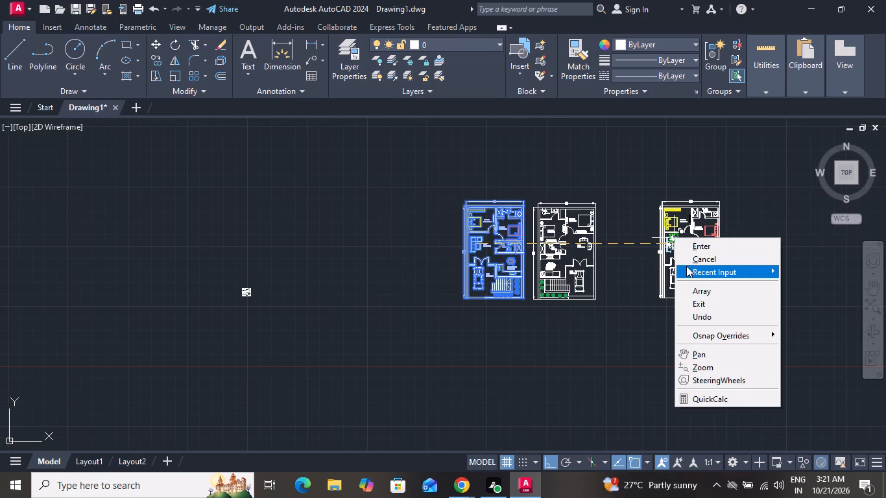
pyautogui.click(689, 263)
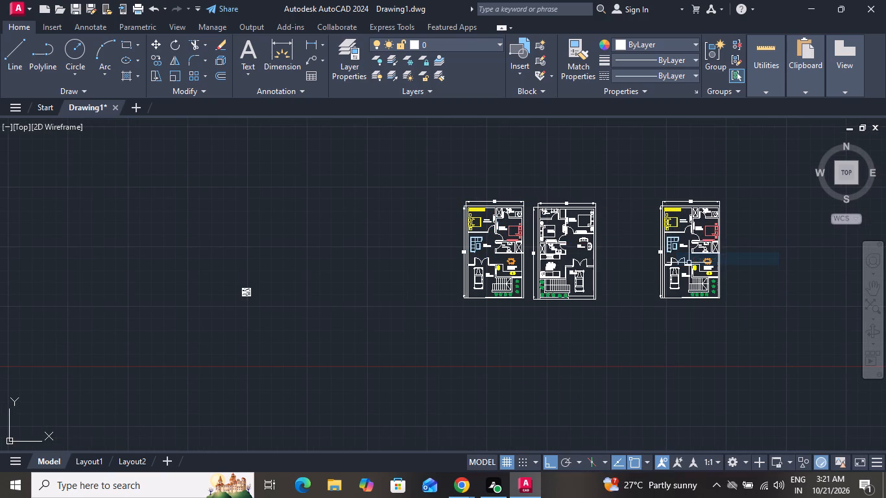
# Move the copied coloured plan straight up, so it sits higher than the two original plans.
pyautogui.click(747, 187)
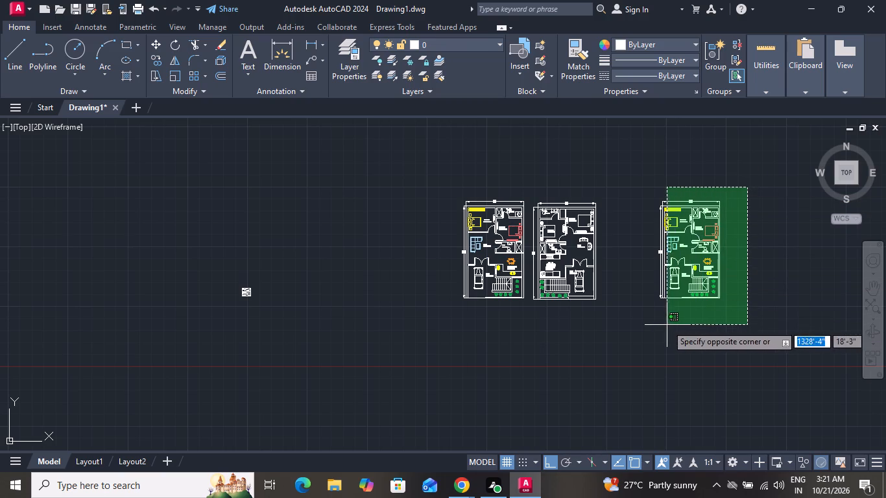
pyautogui.click(646, 331)
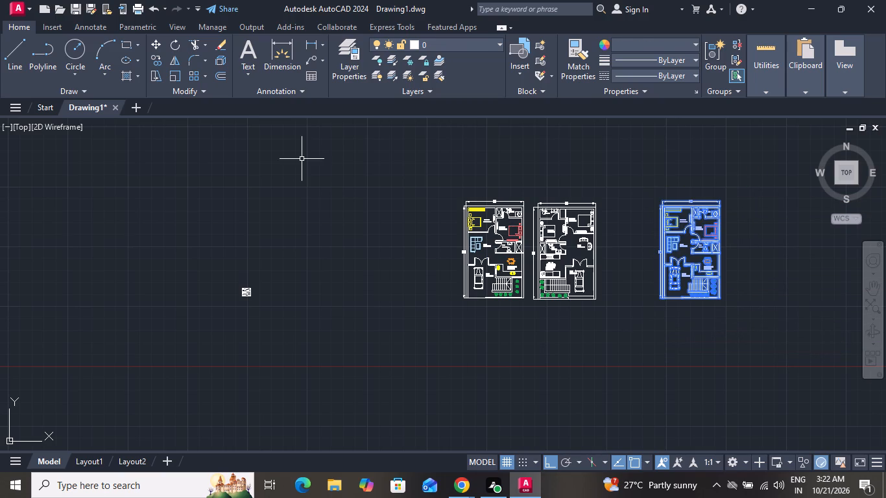
pyautogui.click(147, 37)
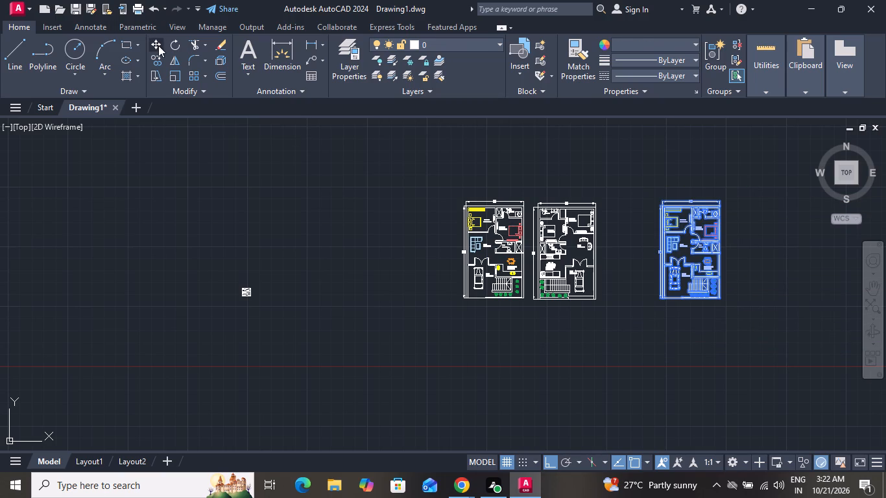
pyautogui.click(158, 45)
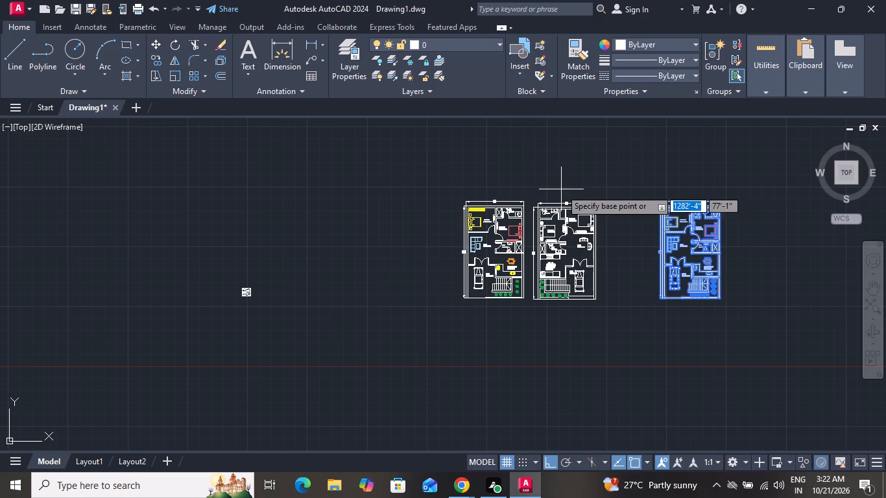
pyautogui.click(693, 198)
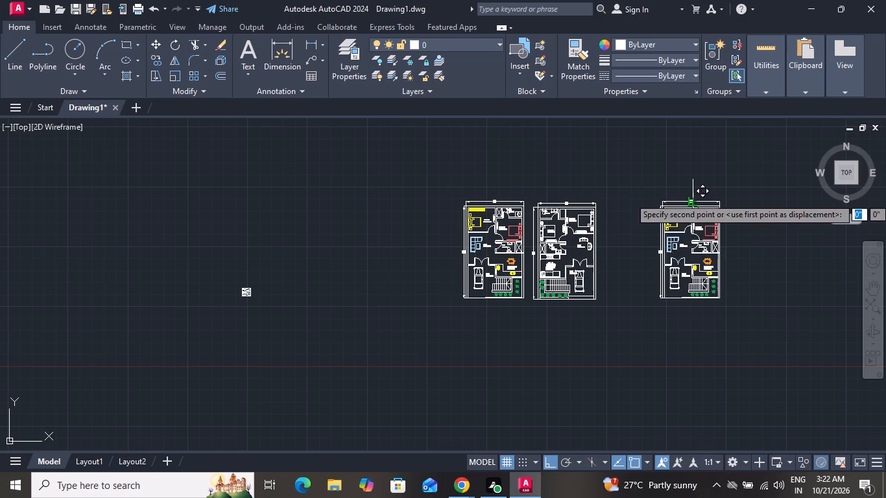
pyautogui.click(683, 132)
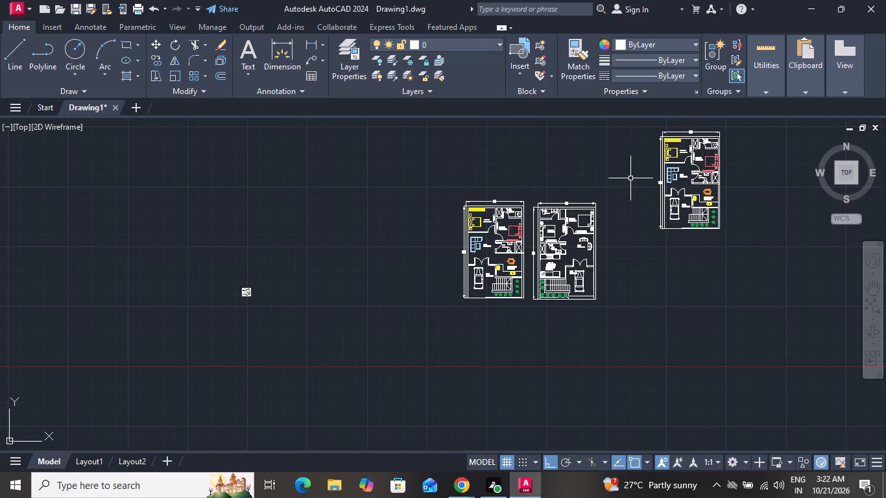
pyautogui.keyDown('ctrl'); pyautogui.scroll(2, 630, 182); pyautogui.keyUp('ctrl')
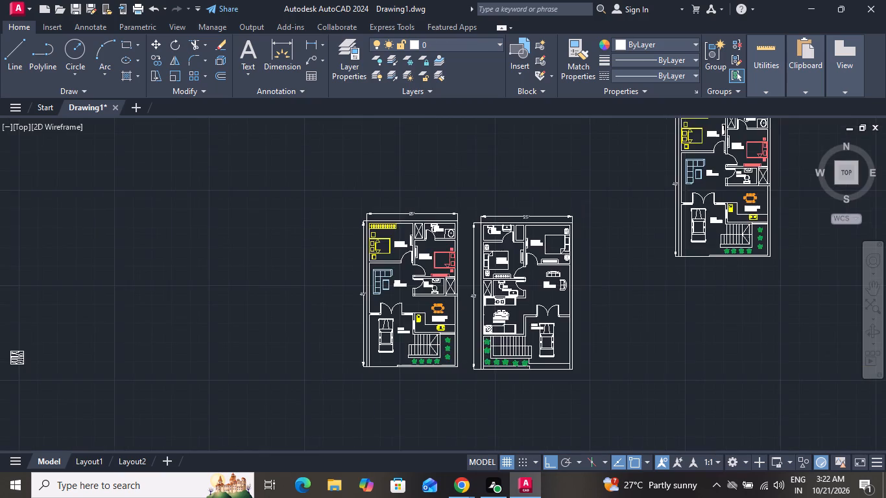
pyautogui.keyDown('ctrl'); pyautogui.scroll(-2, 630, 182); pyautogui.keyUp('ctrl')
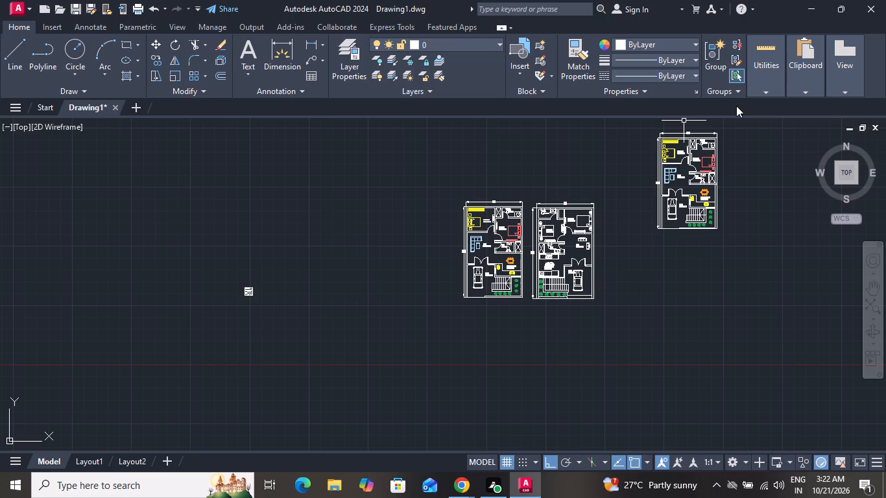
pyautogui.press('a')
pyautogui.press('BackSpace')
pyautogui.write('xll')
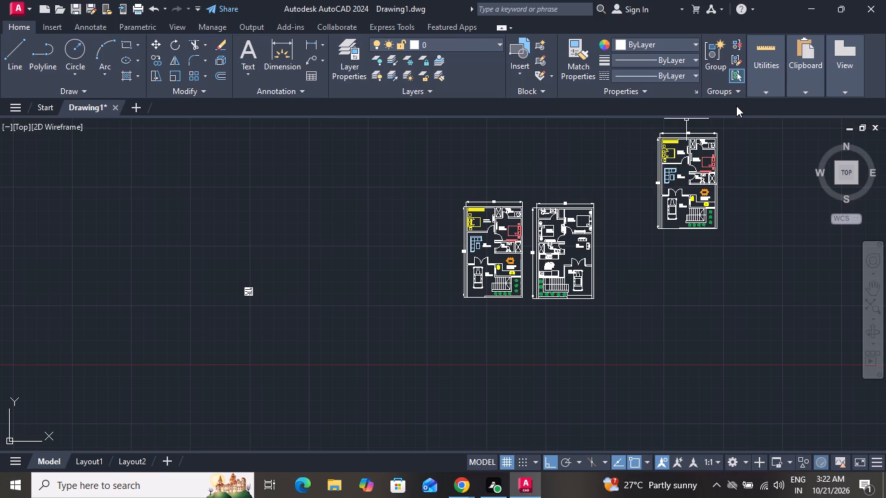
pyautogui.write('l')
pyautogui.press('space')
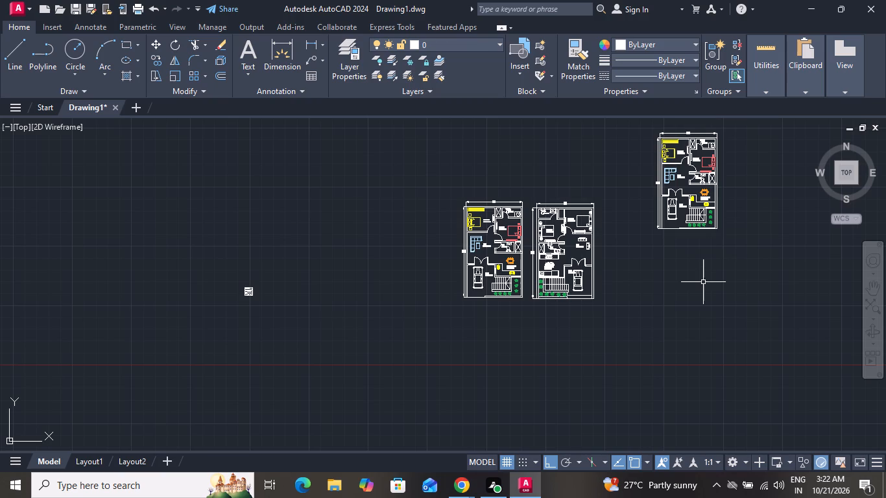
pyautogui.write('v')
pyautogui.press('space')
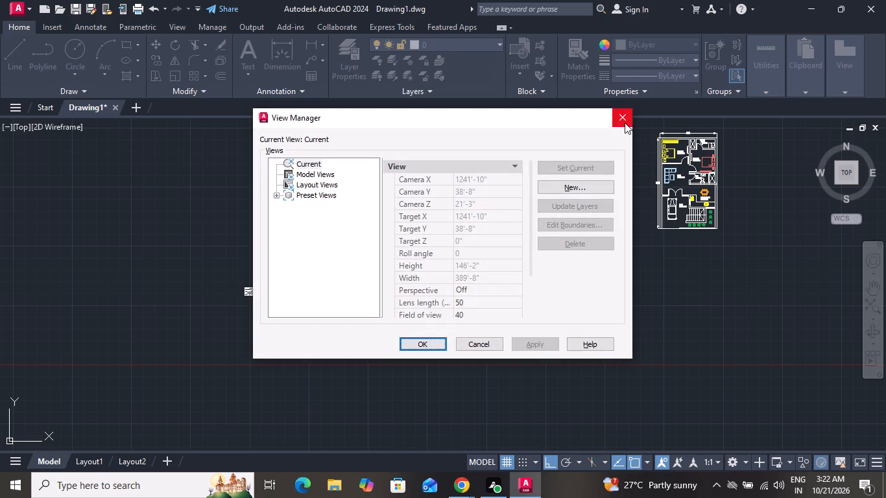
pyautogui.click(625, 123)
# Place vertical construction lines through both faces of the copied plan's left wall and near the end of the bottom wall beside the porch.
pyautogui.write('xl')
pyautogui.press('space')
pyautogui.write('v')
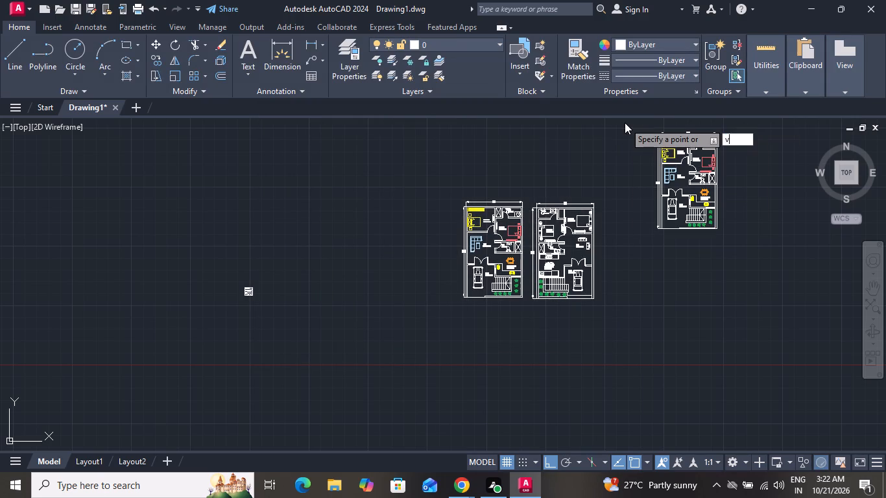
pyautogui.press('space')
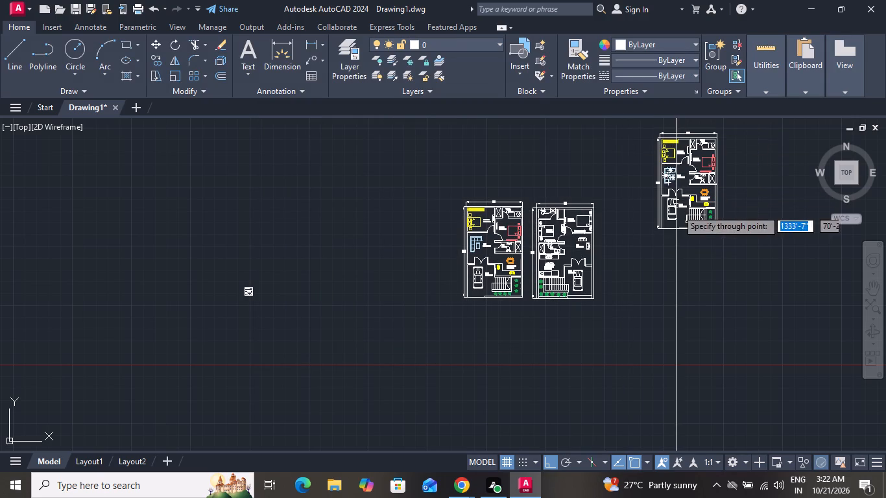
pyautogui.keyDown('ctrl'); pyautogui.scroll(5, 667, 222); pyautogui.keyUp('ctrl')
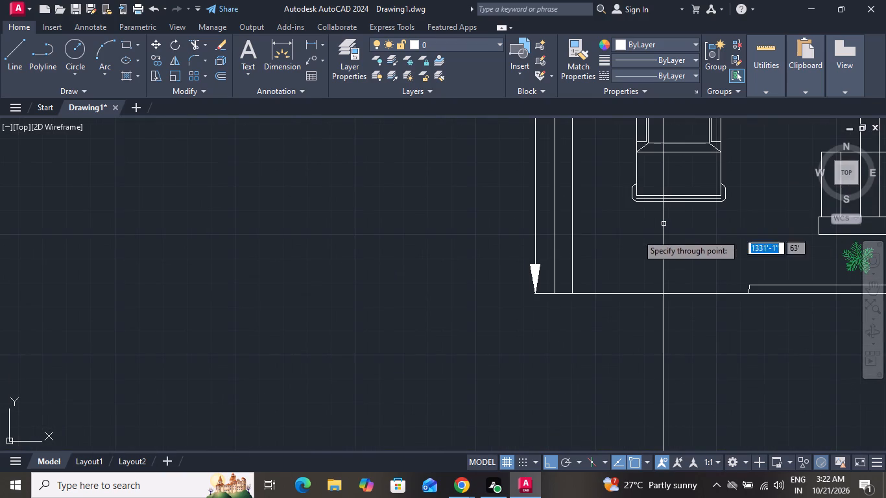
pyautogui.moveTo(555, 255); pyautogui.dragTo(570, 257)
pyautogui.click(570, 257)
pyautogui.keyDown('ctrl'); pyautogui.scroll(-2, 595, 255); pyautogui.keyUp('ctrl')
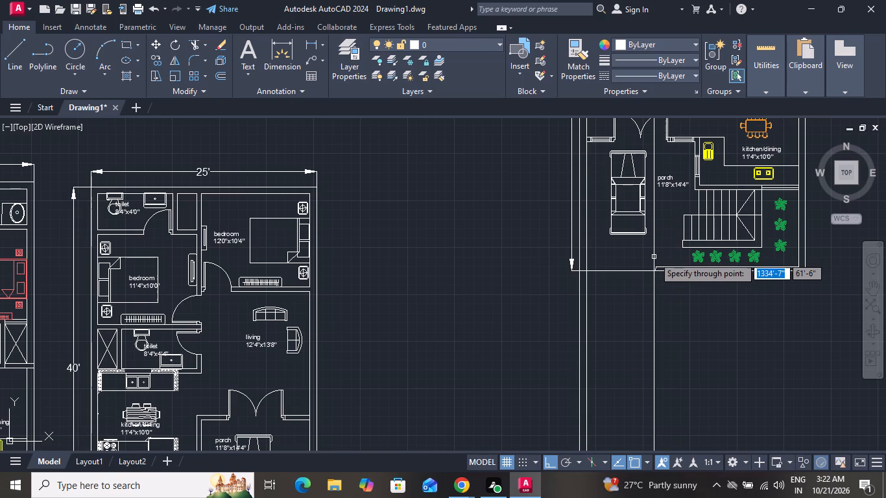
pyautogui.click(654, 257)
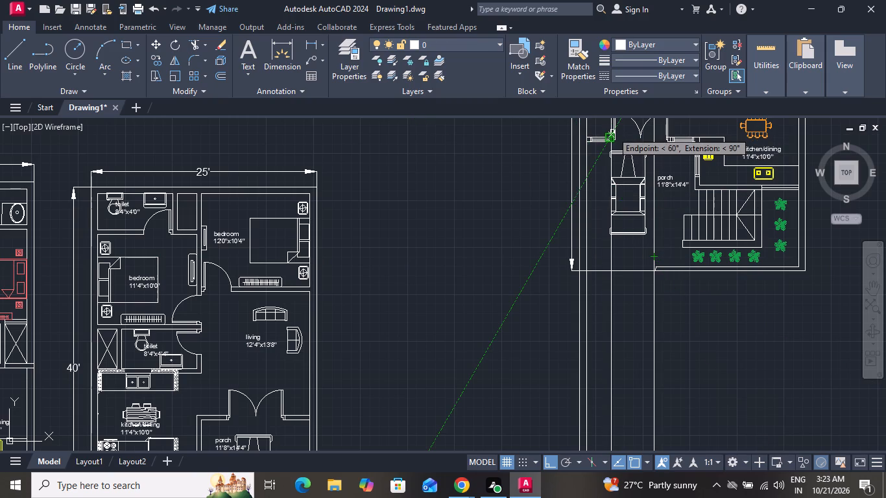
# Add vertical construction lines through the left and right jambs of the copied plan's double door above the porch.
pyautogui.keyDown('ctrl'); pyautogui.scroll(6, 612, 132); pyautogui.keyUp('ctrl')
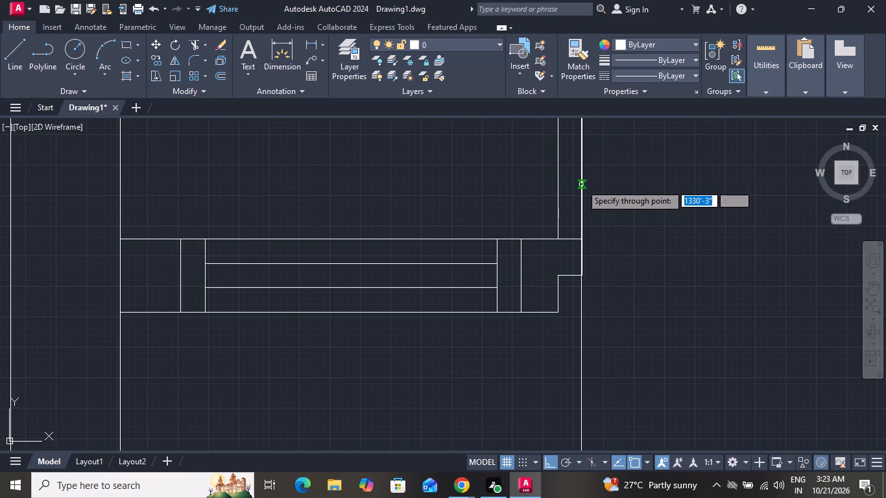
pyautogui.click(581, 184)
pyautogui.keyDown('ctrl'); pyautogui.scroll(-4, 581, 184); pyautogui.keyUp('ctrl')
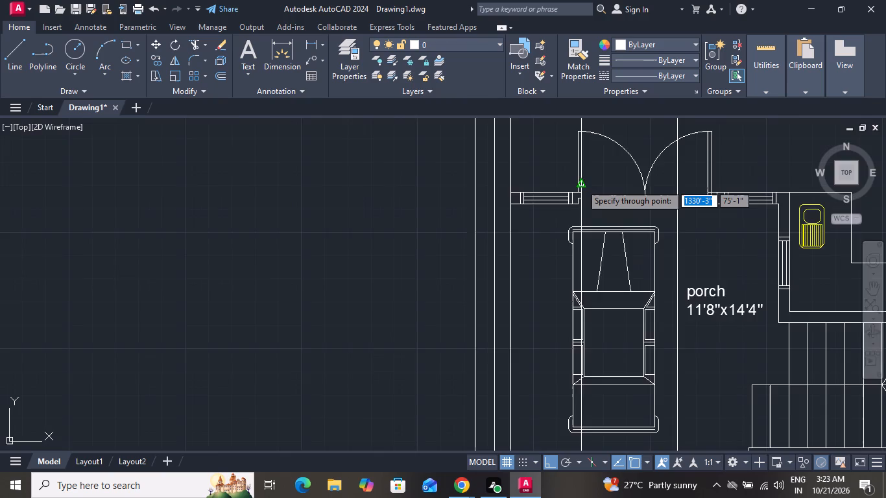
pyautogui.keyDown('ctrl'); pyautogui.scroll(-2, 581, 184); pyautogui.keyUp('ctrl')
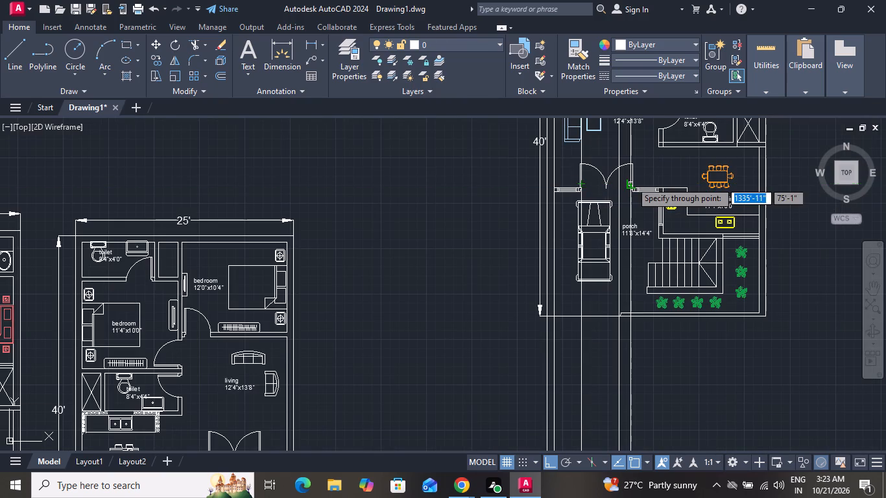
pyautogui.keyDown('ctrl'); pyautogui.scroll(3, 630, 182); pyautogui.keyUp('ctrl')
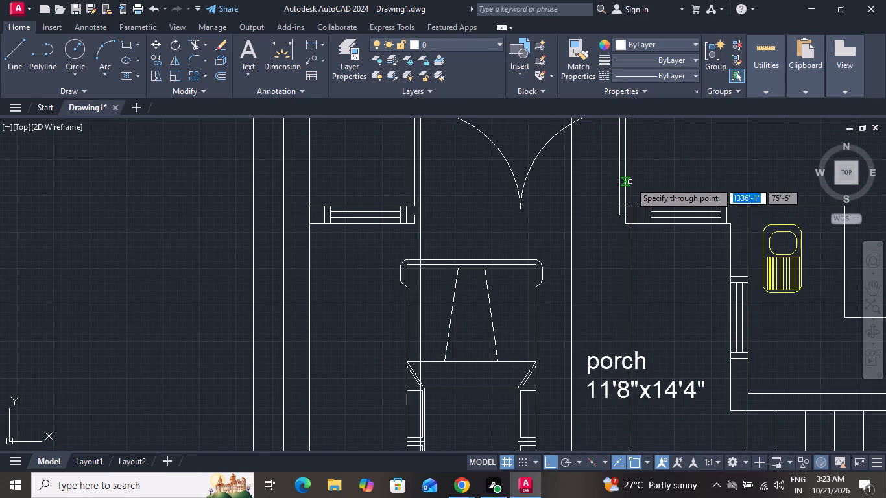
pyautogui.click(619, 188)
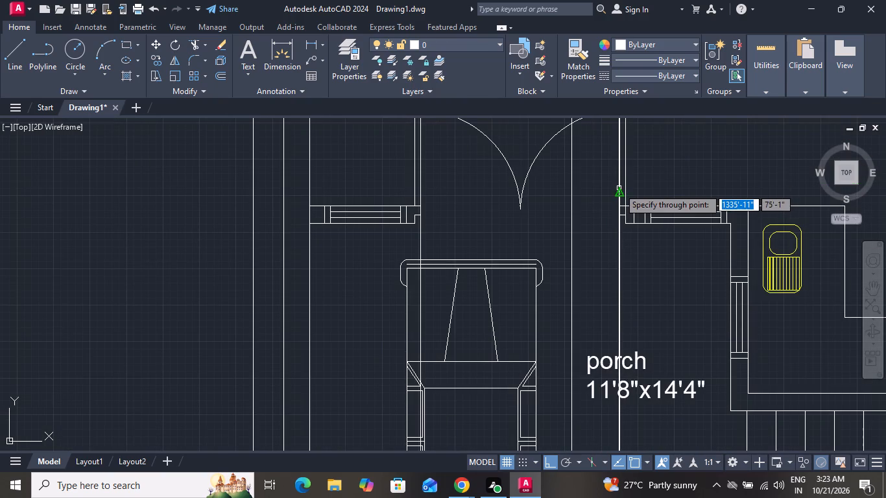
# Add a vertical construction line through the outer face of the copied plan's right wall.
pyautogui.keyDown('ctrl'); pyautogui.scroll(-4, 619, 188); pyautogui.keyUp('ctrl')
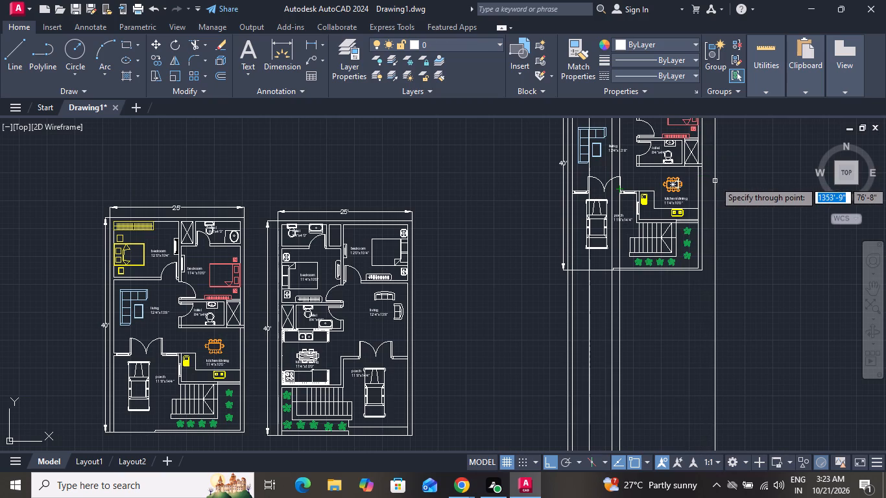
pyautogui.click(703, 184)
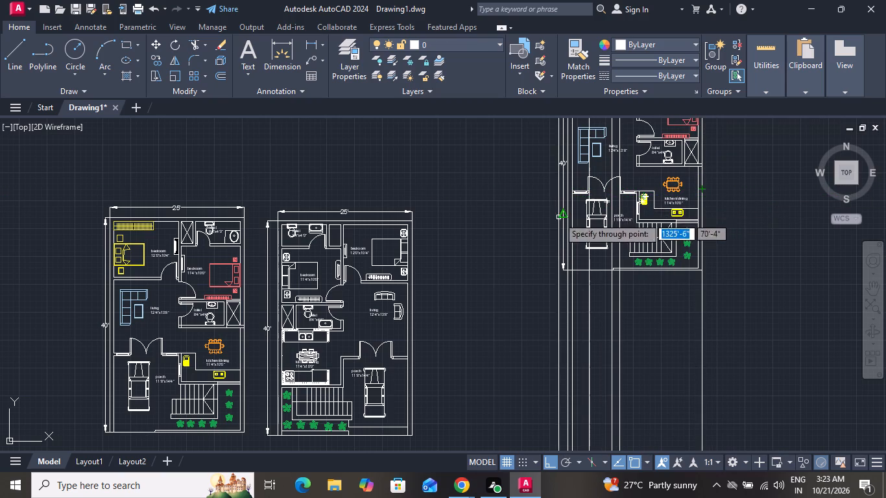
pyautogui.keyDown('ctrl'); pyautogui.scroll(1, 636, 197); pyautogui.keyUp('ctrl')
pyautogui.keyDown('ctrl'); pyautogui.scroll(-2, 636, 197); pyautogui.keyUp('ctrl')
pyautogui.keyDown('ctrl'); pyautogui.scroll(3, 636, 197); pyautogui.keyUp('ctrl')
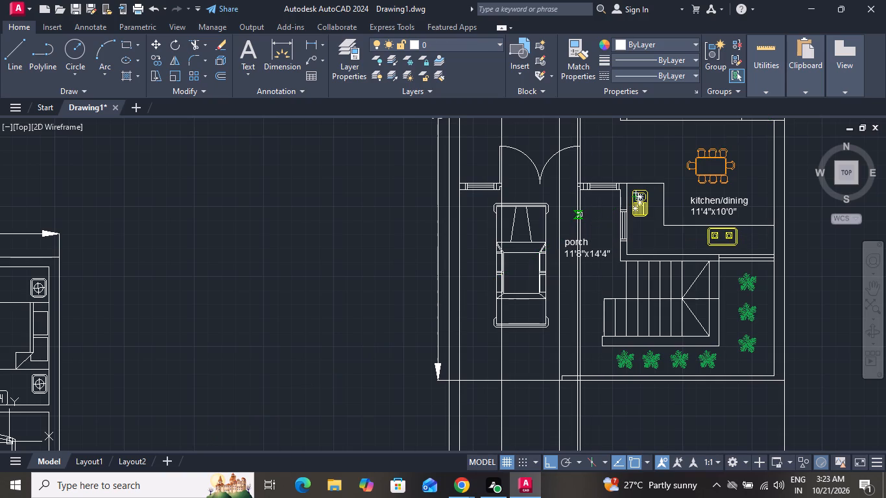
# Delete the vertical construction line near the end of the copied plan's bottom wall beside the porch.
pyautogui.rightClick(580, 215)
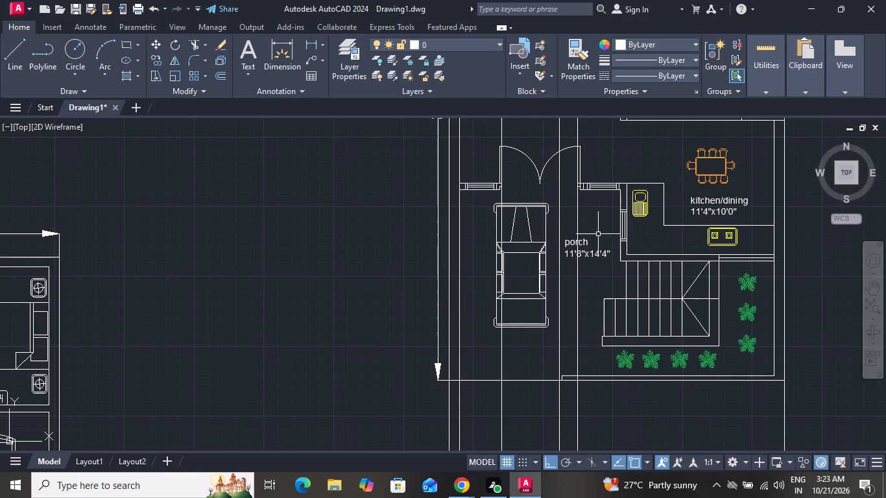
pyautogui.click(558, 230)
pyautogui.press('Delete')
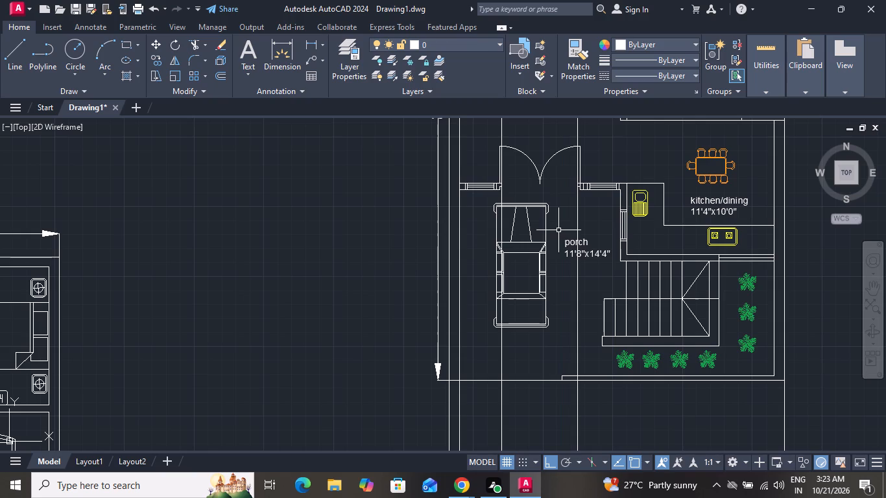
# Draw a 25' horizontal line below the copied plan, from the leftmost to the rightmost vertical construction line.
pyautogui.keyDown('ctrl'); pyautogui.scroll(-4, 558, 230); pyautogui.keyUp('ctrl')
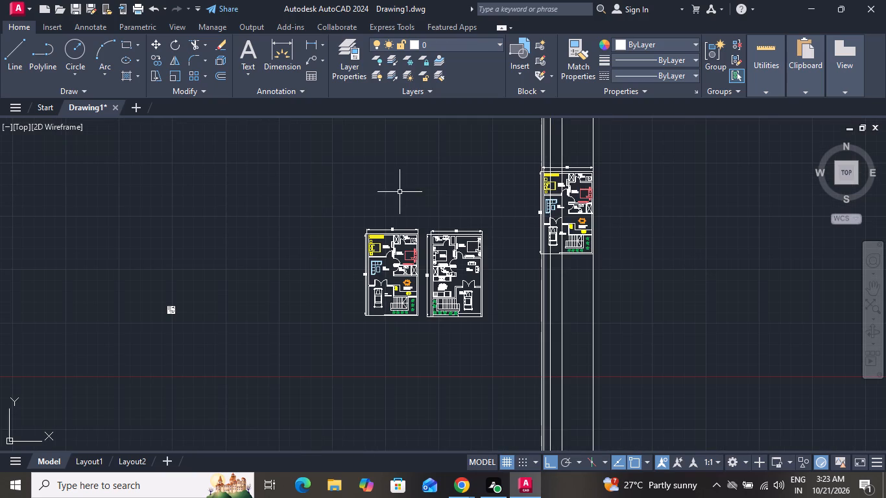
pyautogui.click(14, 51)
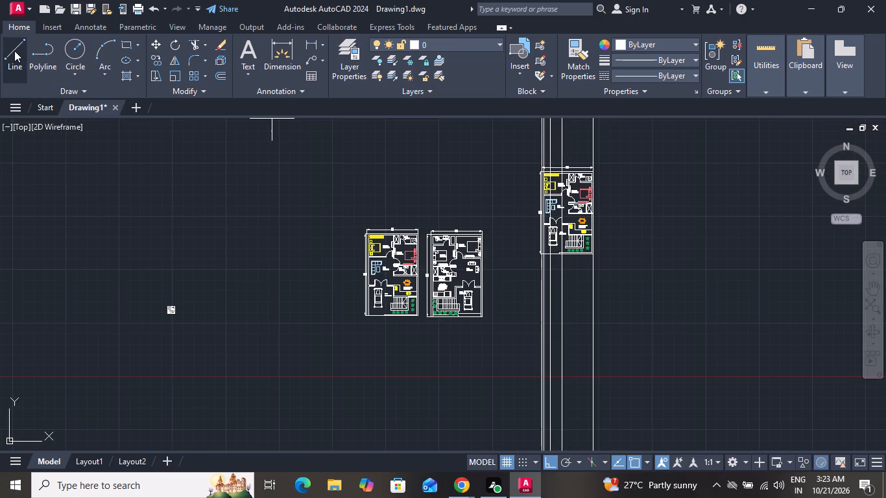
pyautogui.keyDown('ctrl'); pyautogui.scroll(2, 519, 279); pyautogui.keyUp('ctrl')
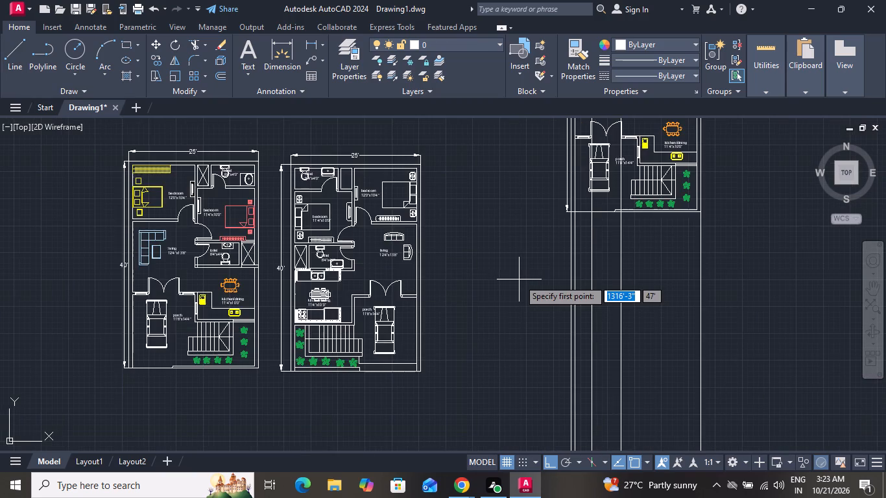
pyautogui.keyDown('ctrl'); pyautogui.scroll(-1, 519, 279); pyautogui.keyUp('ctrl')
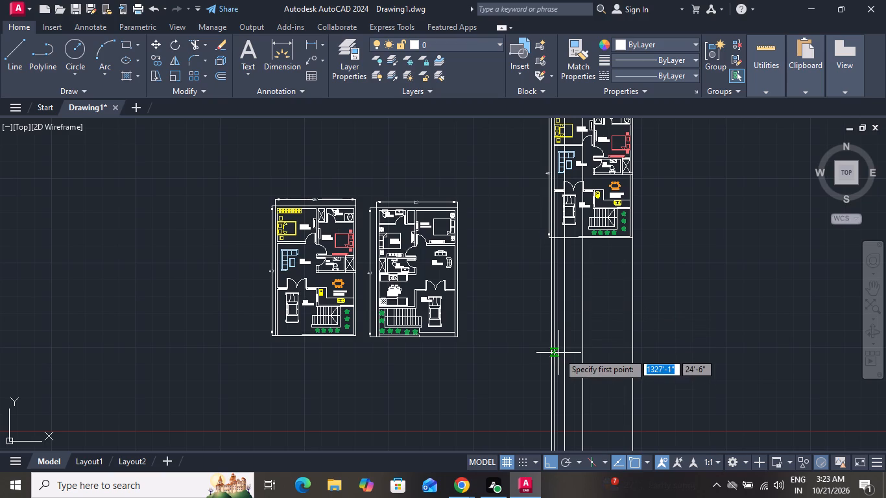
pyautogui.keyDown('ctrl'); pyautogui.scroll(1, 548, 389); pyautogui.keyUp('ctrl')
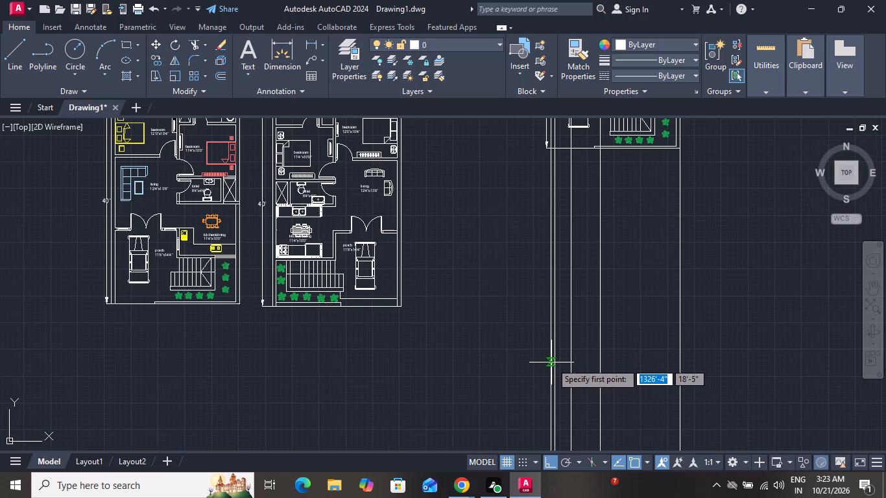
pyautogui.click(550, 362)
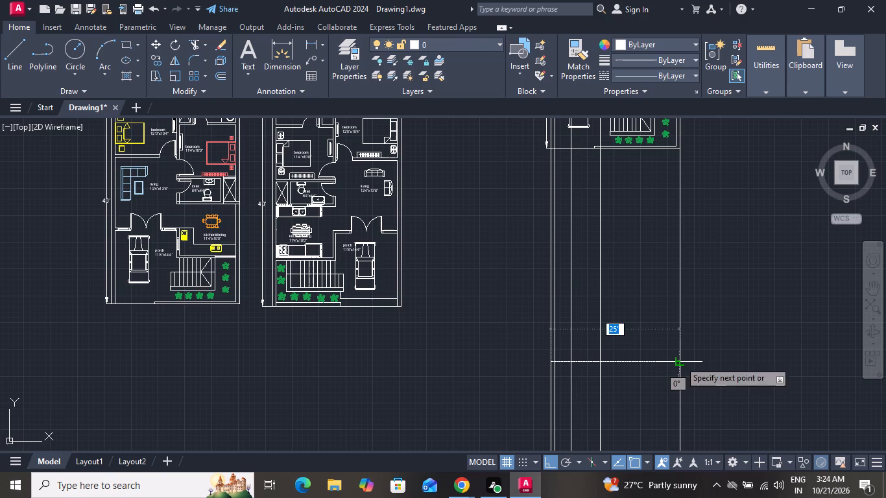
pyautogui.click(680, 361)
pyautogui.rightClick(680, 361)
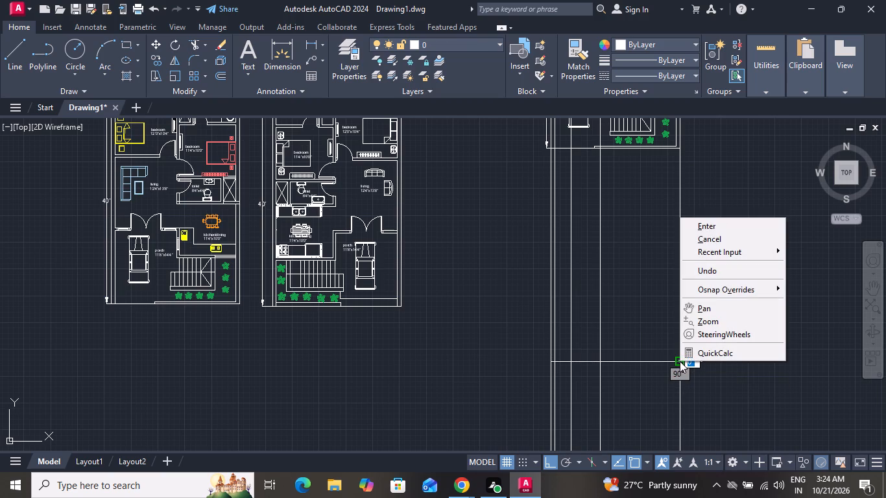
pyautogui.click(696, 238)
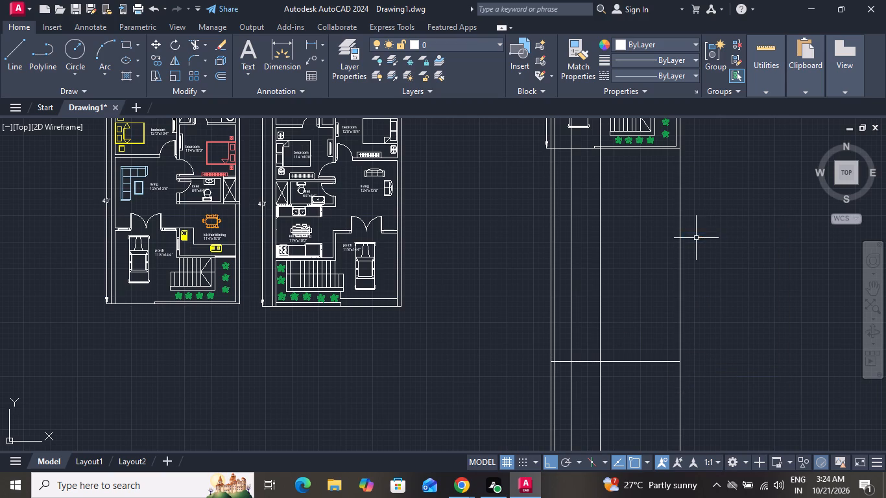
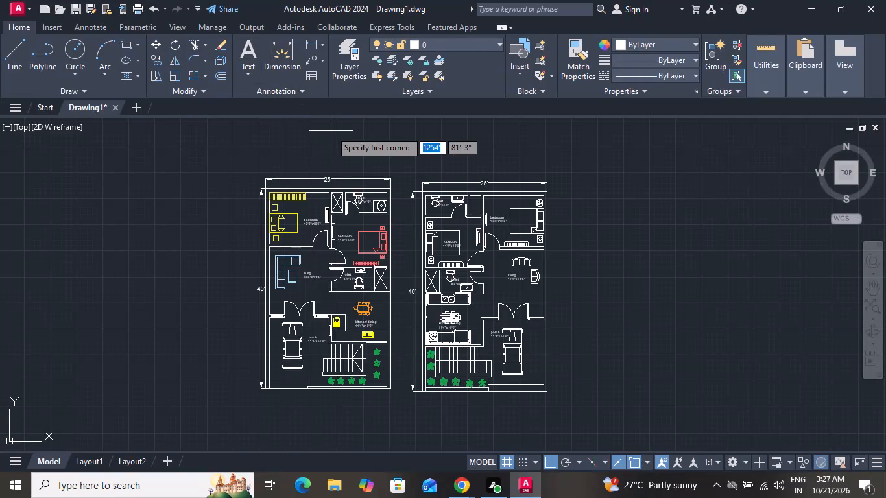
# Add the multiline text title "25'x40' AFFORDABLE HOUSE DESIGN" above the two floor plans.
pyautogui.moveTo(331, 131); pyautogui.dragTo(455, 117)
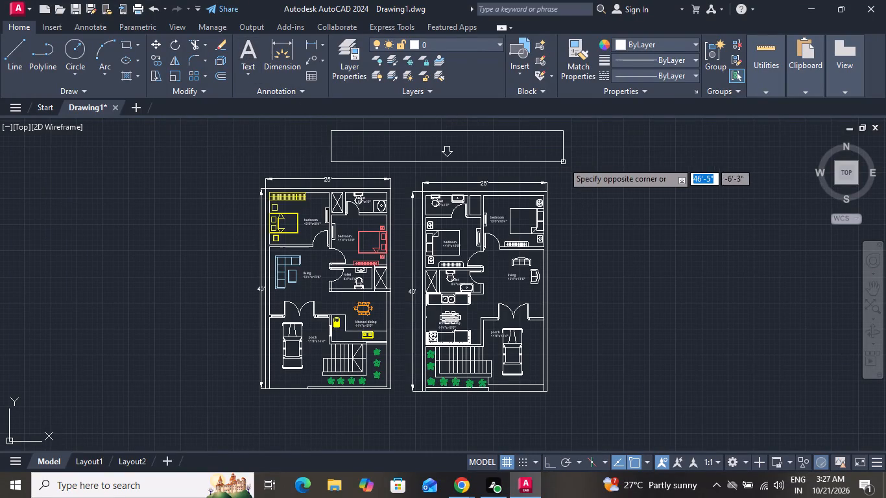
pyautogui.click(563, 162)
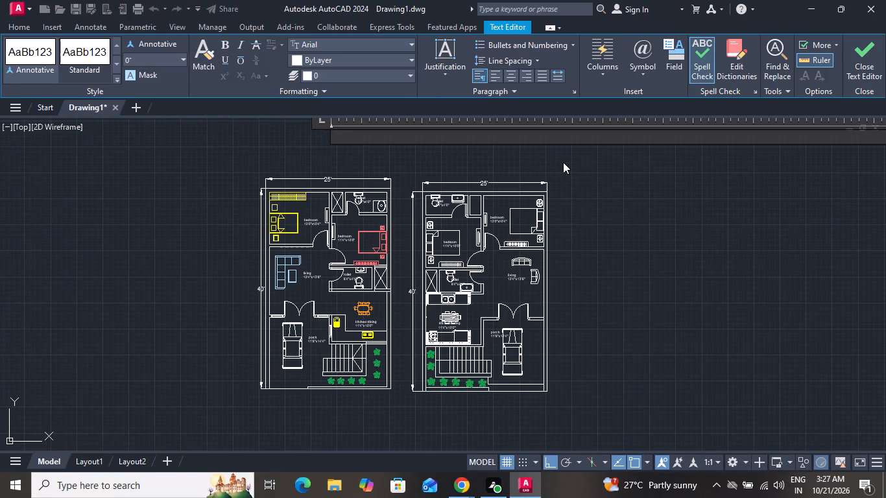
pyautogui.press('2')
pyautogui.press('5')
pyautogui.write("'x")
pyautogui.write("40'")
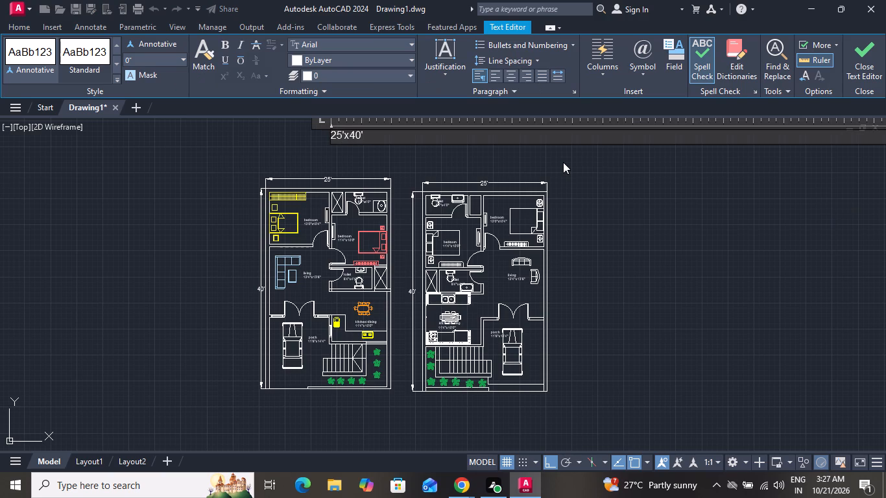
pyautogui.press('space')
pyautogui.write('AA')
pyautogui.press('BackSpace')
pyautogui.write('FF')
pyautogui.write('OR')
pyautogui.press('d')
pyautogui.press('a')
pyautogui.write('BLE')
pyautogui.press('space')
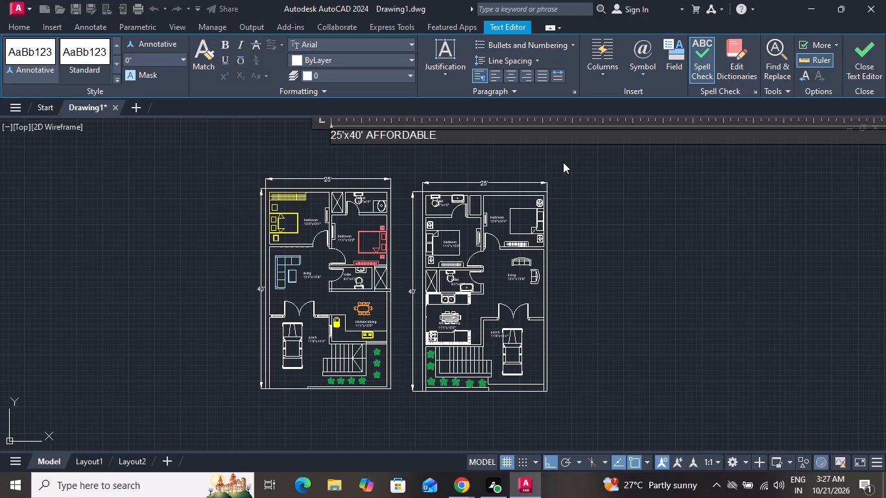
pyautogui.press('h')
pyautogui.write('OUSE')
pyautogui.press('space')
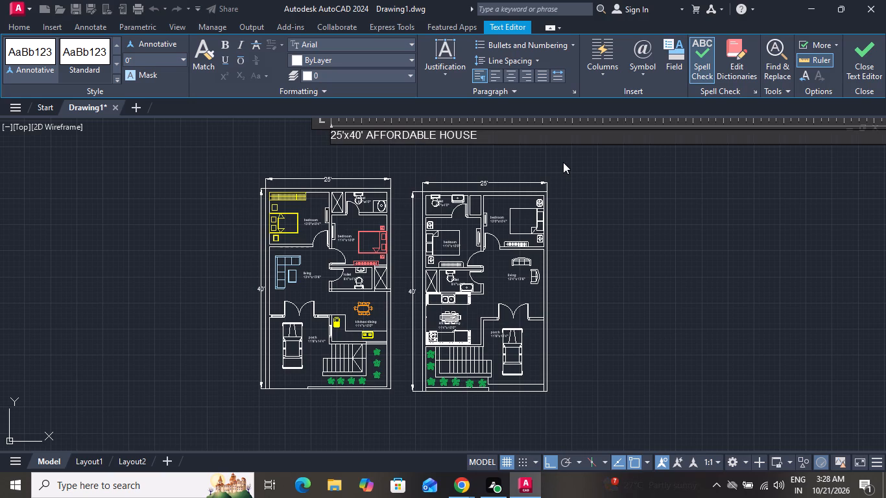
pyautogui.write('DESIGN')
pyautogui.click(563, 162)
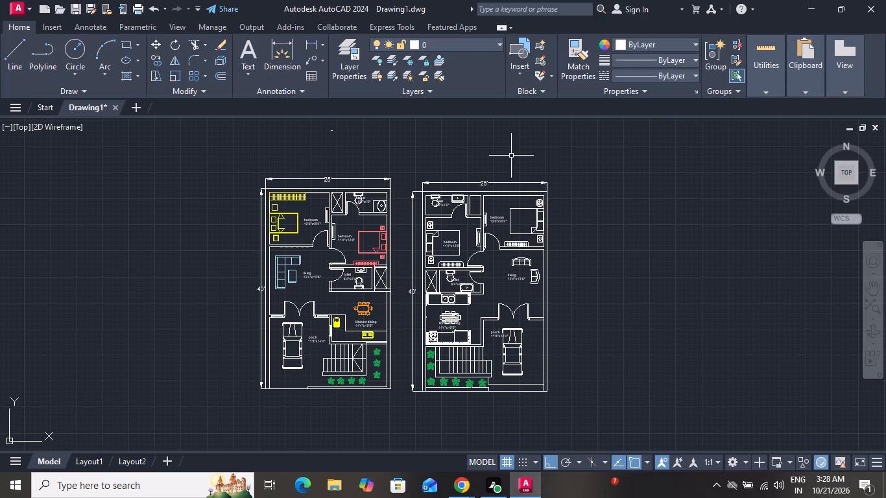
# Set the text height of the new title above the plans to 10".
pyautogui.click(340, 123)
pyautogui.click(323, 145)
pyautogui.rightClick(323, 145)
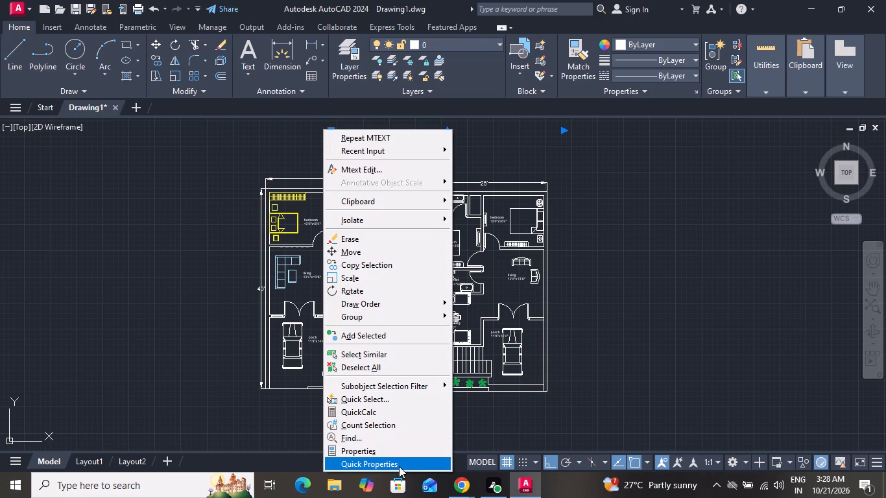
pyautogui.moveTo(398, 457); pyautogui.dragTo(399, 451)
pyautogui.click(399, 451)
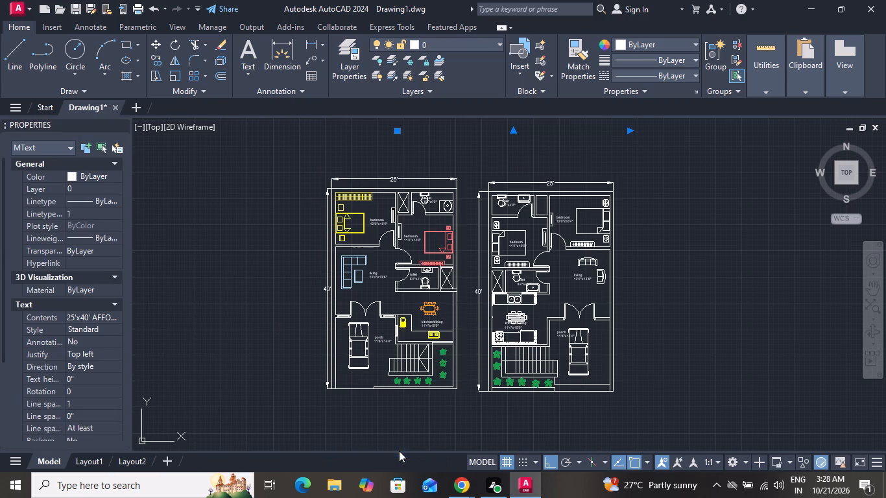
pyautogui.click(103, 380)
pyautogui.press('BackSpace')
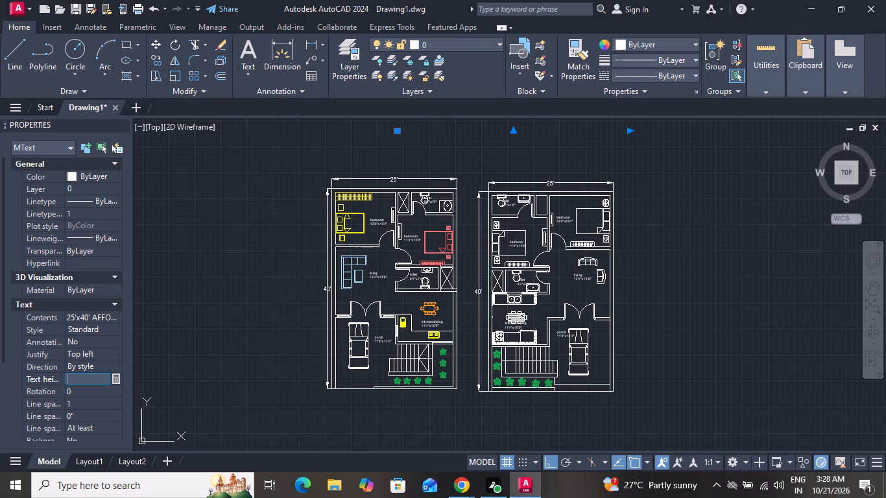
pyautogui.write('10')
pyautogui.hotkey('shift', '"')
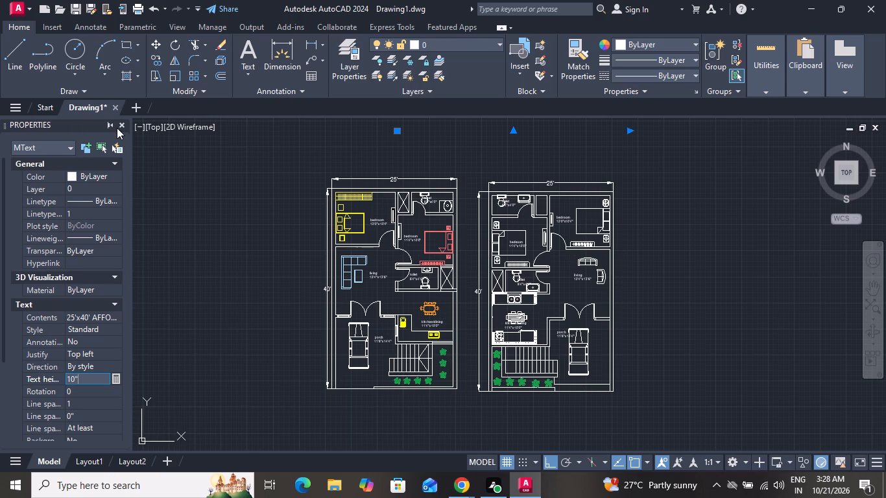
pyautogui.click(118, 125)
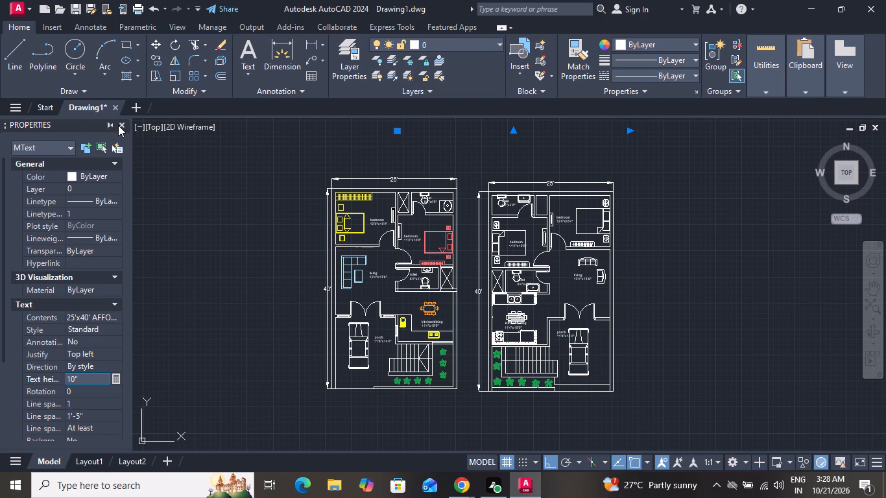
pyautogui.click(125, 124)
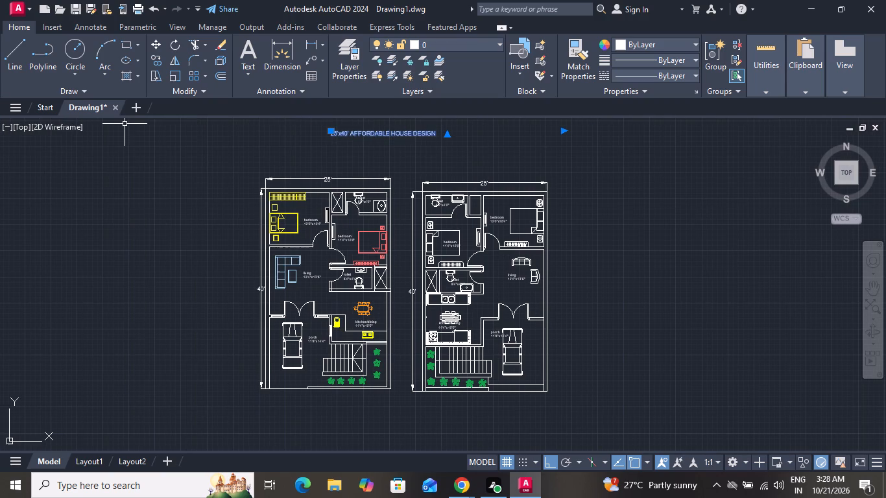
# With Ortho turned off, move the title down so it sits just above the plans' top dimensions, near the gap between them.
pyautogui.click(158, 45)
pyautogui.moveTo(377, 132); pyautogui.dragTo(383, 144)
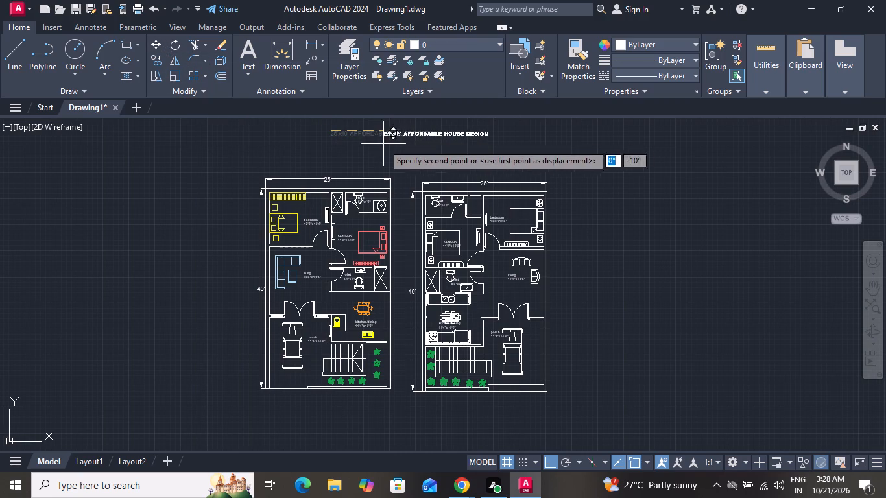
pyautogui.moveTo(383, 144); pyautogui.dragTo(376, 149)
pyautogui.moveTo(376, 149); pyautogui.dragTo(449, 232)
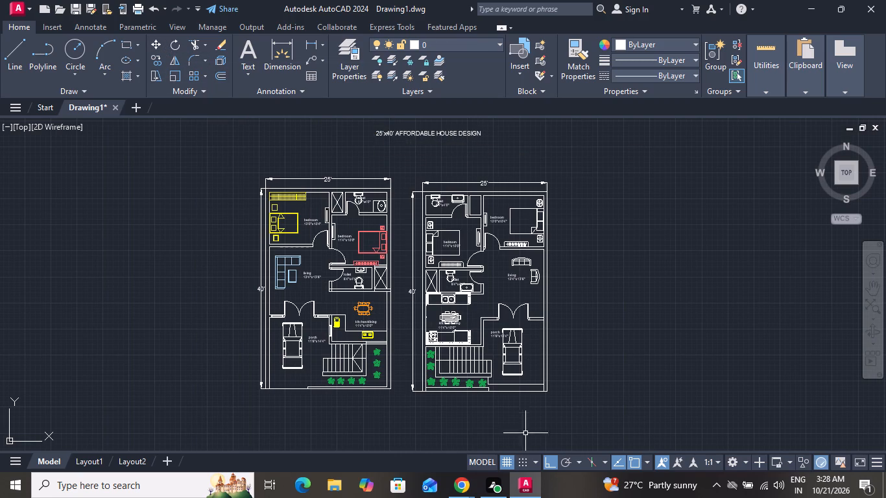
pyautogui.click(548, 462)
pyautogui.click(410, 136)
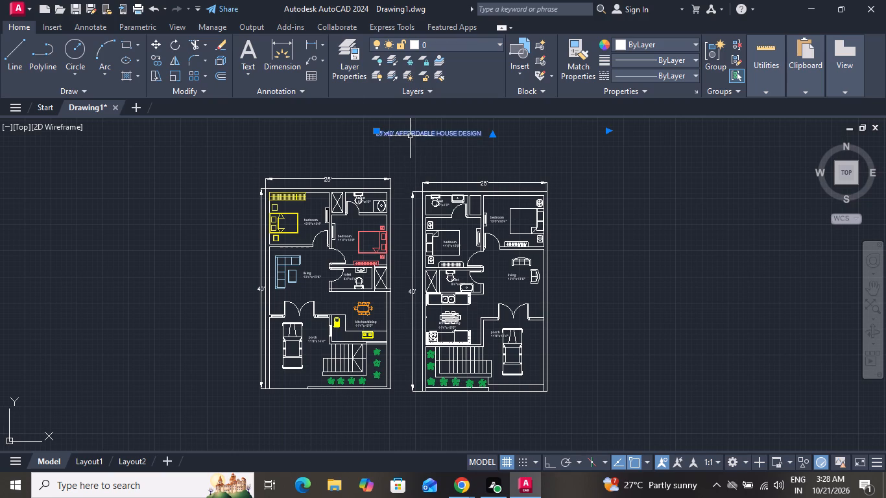
pyautogui.click(155, 45)
pyautogui.moveTo(424, 137); pyautogui.dragTo(354, 169)
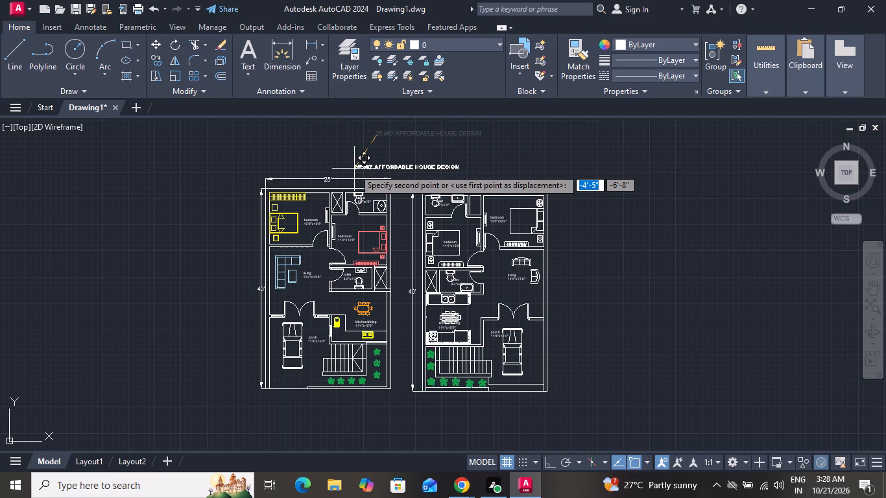
pyautogui.click(355, 171)
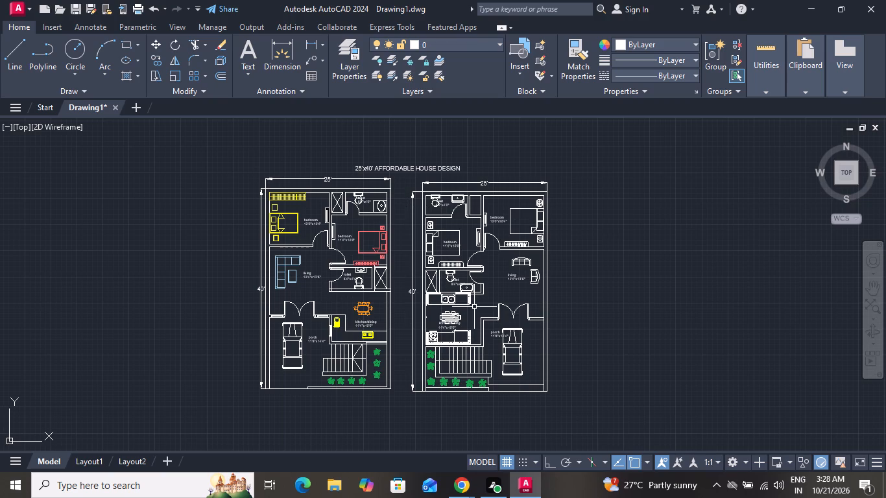
# Draw a 6" line straight across the wall between the kitchen/dining and the porch in the uncoloured plan.
pyautogui.keyDown('ctrl'); pyautogui.scroll(2, 486, 333); pyautogui.keyUp('ctrl')
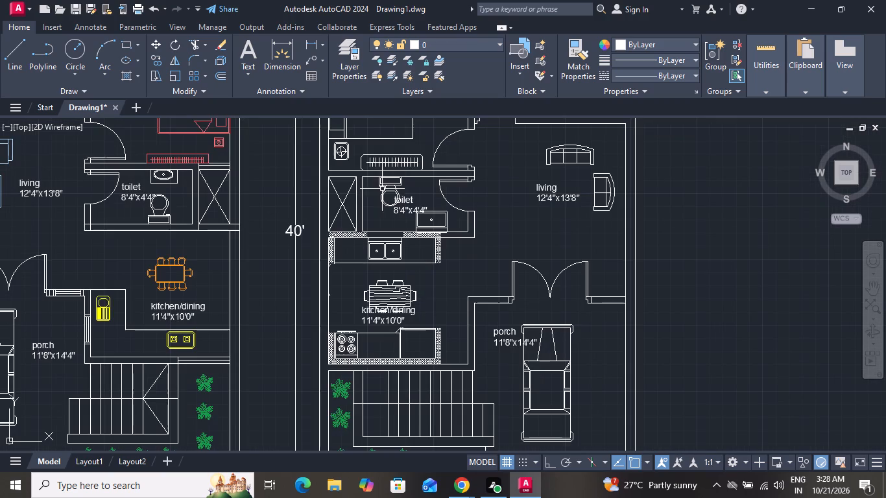
pyautogui.click(12, 45)
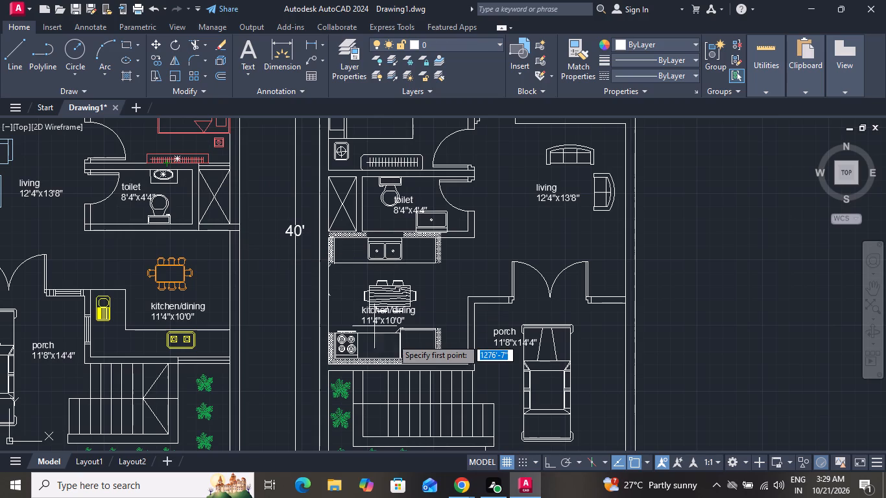
pyautogui.keyDown('ctrl'); pyautogui.scroll(2, 398, 342); pyautogui.keyUp('ctrl')
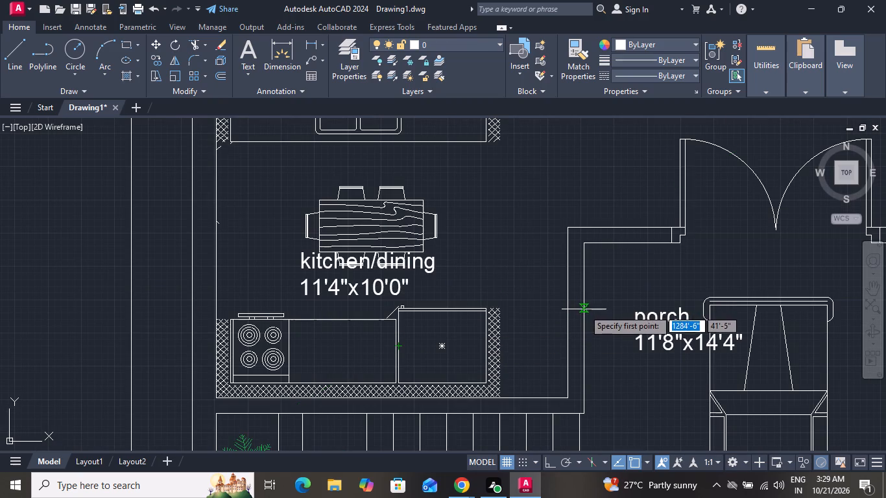
pyautogui.click(585, 313)
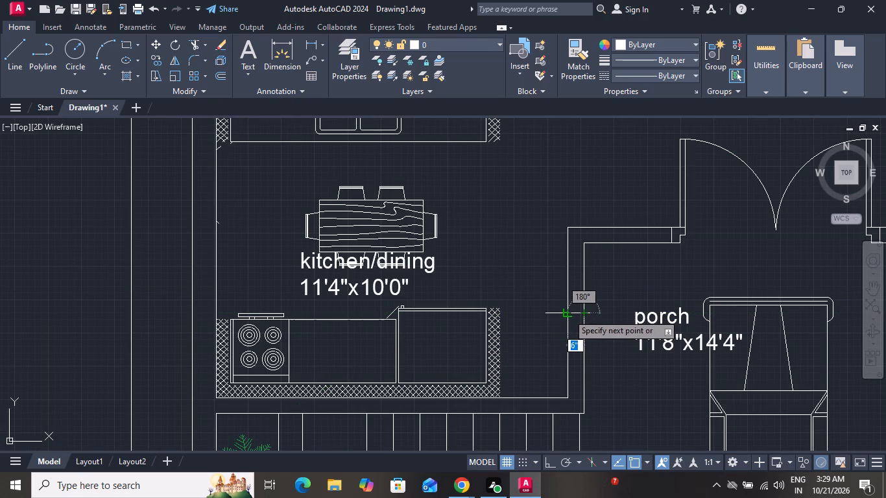
pyautogui.click(568, 314)
pyautogui.rightClick(568, 314)
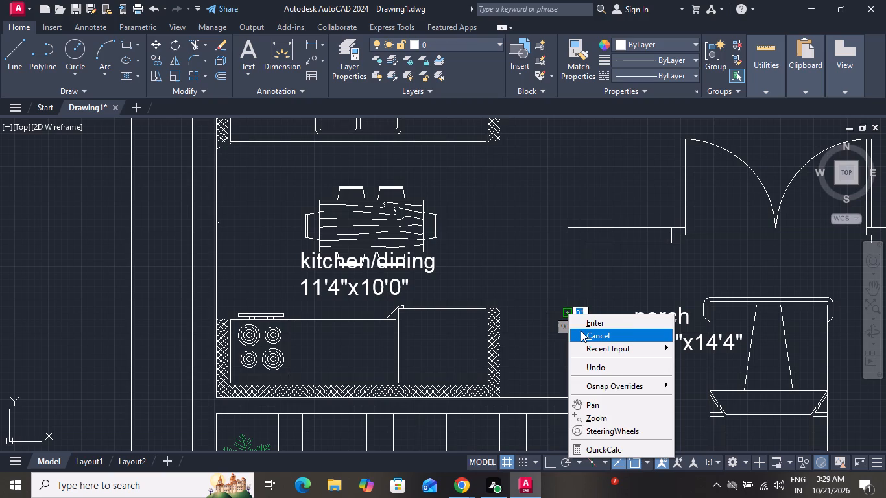
pyautogui.click(581, 331)
# Offset the line across the kitchen/dining–porch wall 2' to both sides along the wall.
pyautogui.write("O 2'")
pyautogui.press('Return')
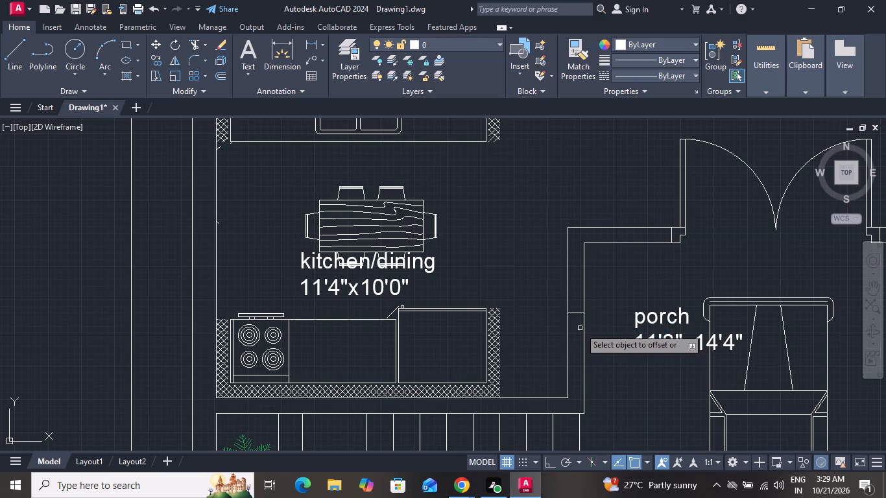
pyautogui.click(579, 315)
pyautogui.click(577, 290)
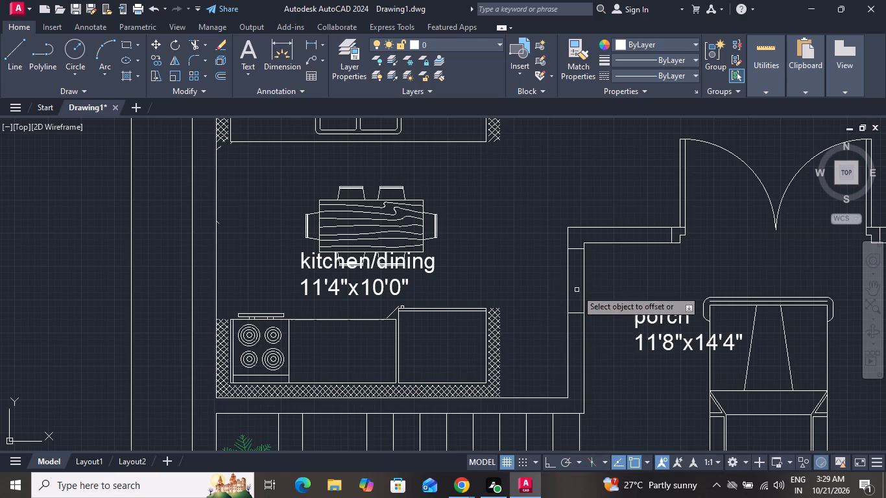
pyautogui.click(578, 316)
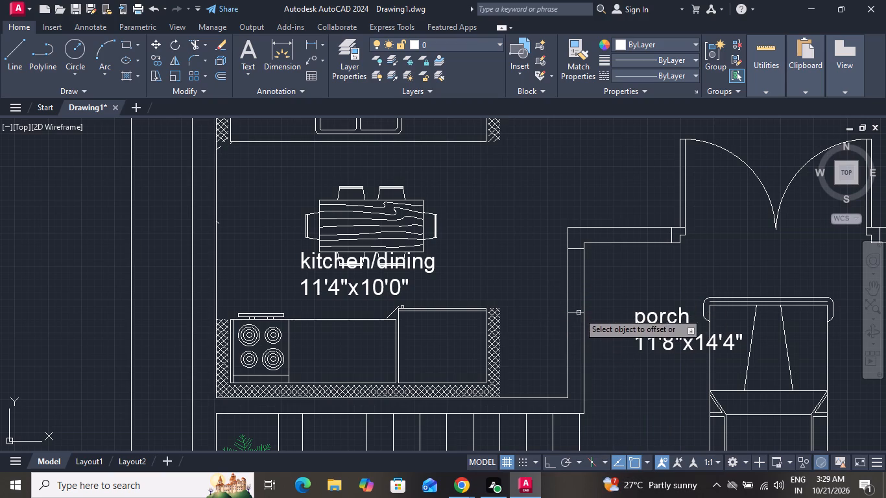
pyautogui.click(577, 313)
pyautogui.click(582, 337)
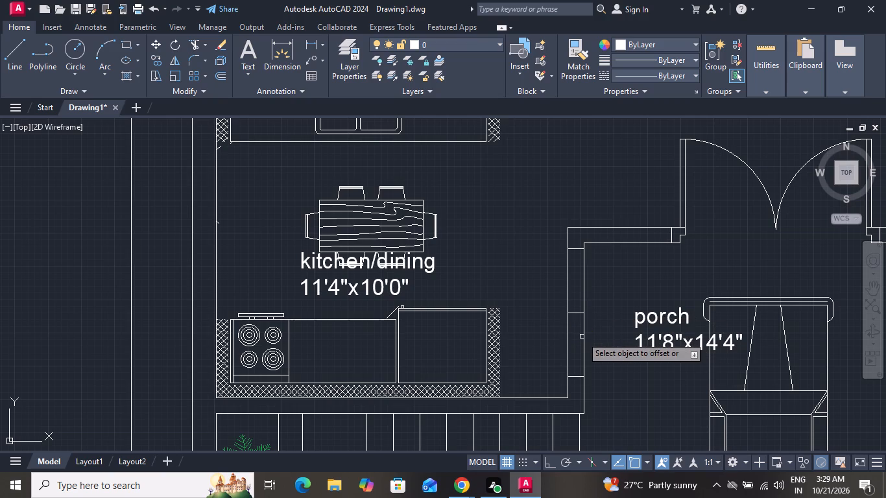
pyautogui.rightClick(582, 337)
pyautogui.click(607, 223)
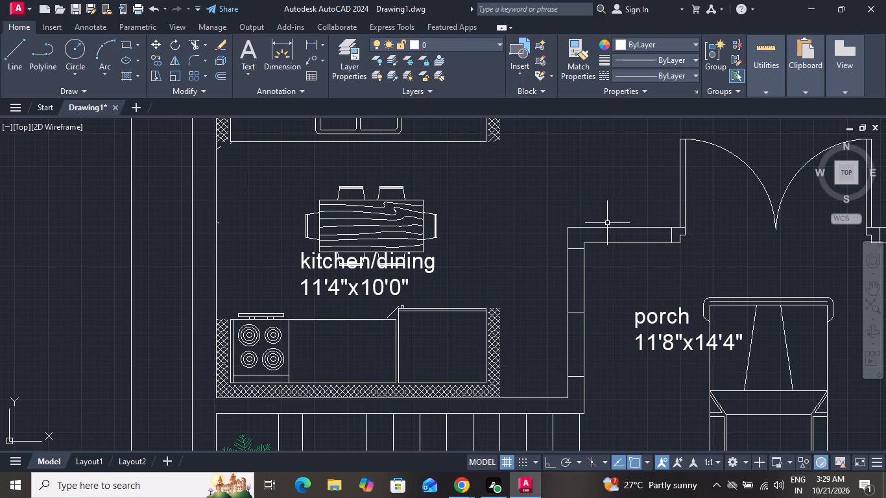
# Offset both end lines of that wall opening 2" upward: the upper one away from the opening, the lower one into it.
pyautogui.write('O')
pyautogui.press('space')
pyautogui.write('2"')
pyautogui.press('Return')
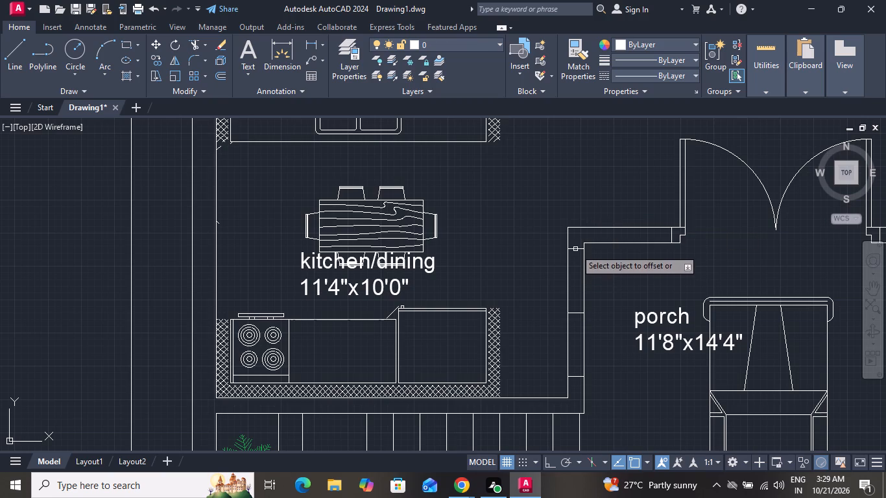
pyautogui.click(575, 250)
pyautogui.moveTo(579, 233); pyautogui.dragTo(592, 312)
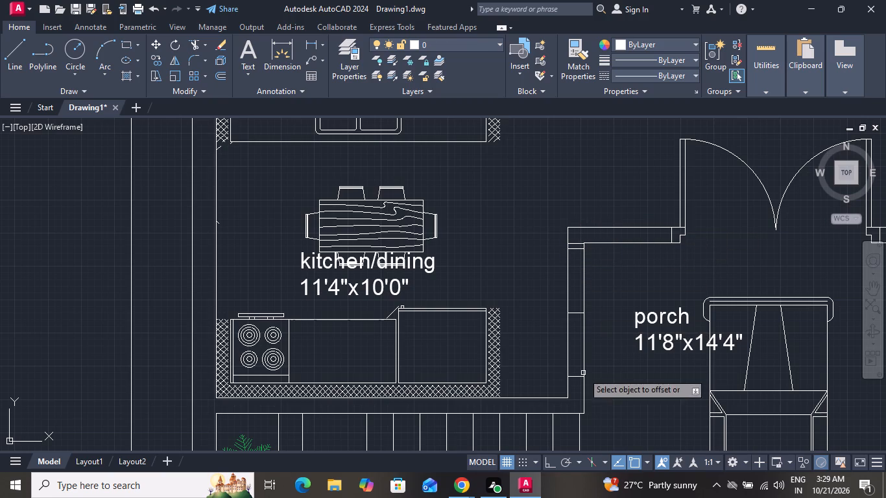
pyautogui.click(576, 379)
pyautogui.click(576, 382)
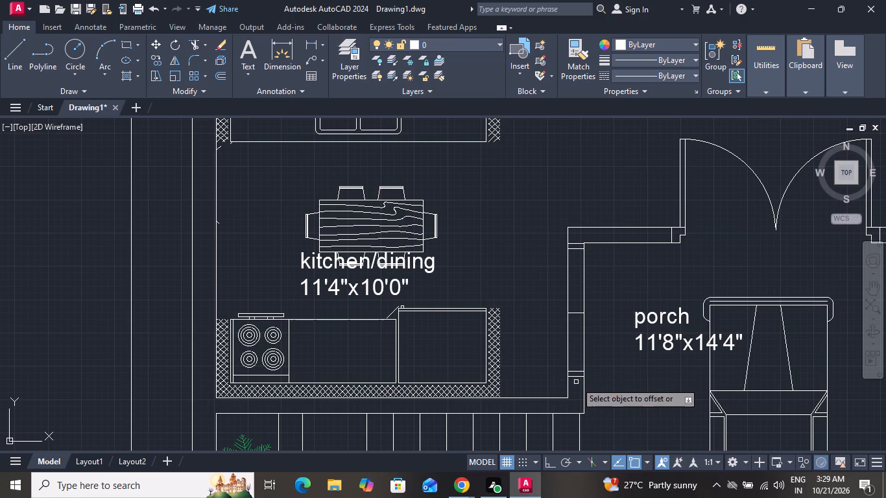
pyautogui.rightClick(576, 382)
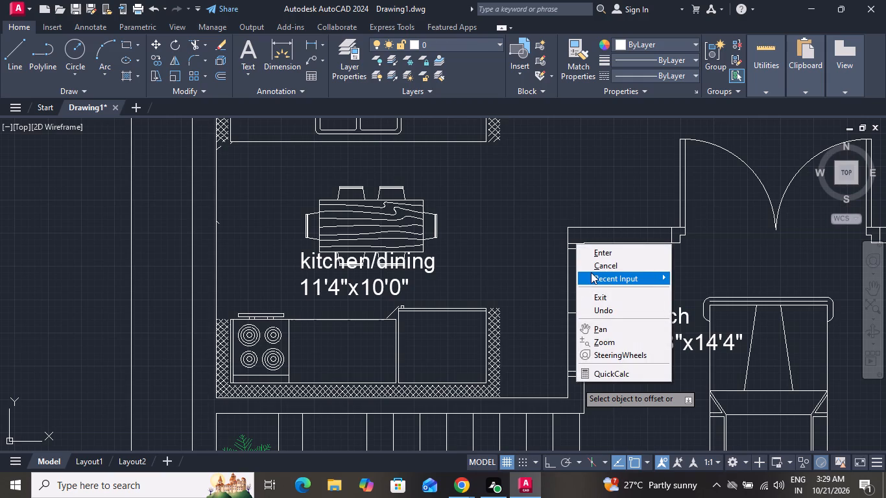
pyautogui.click(593, 268)
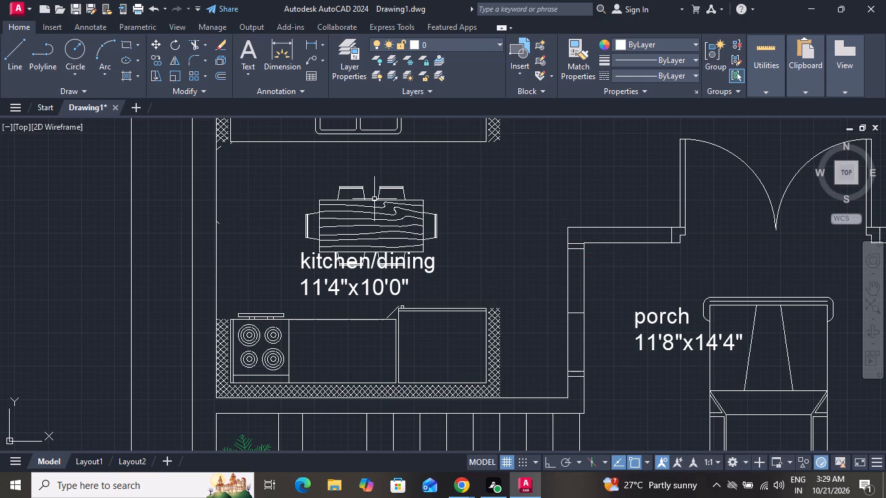
# Draw a 3'-10" line along the wall's centre between the midpoints of the opening's inner upper and lower cross lines.
pyautogui.click(23, 48)
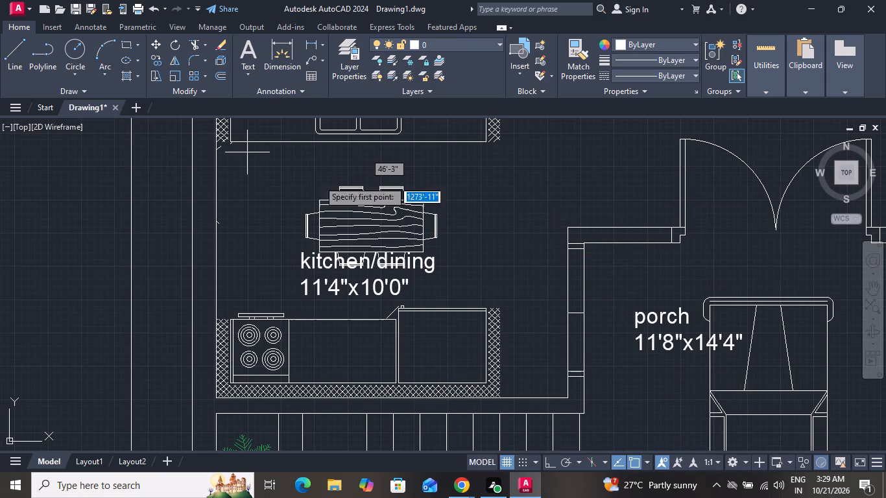
pyautogui.click(576, 250)
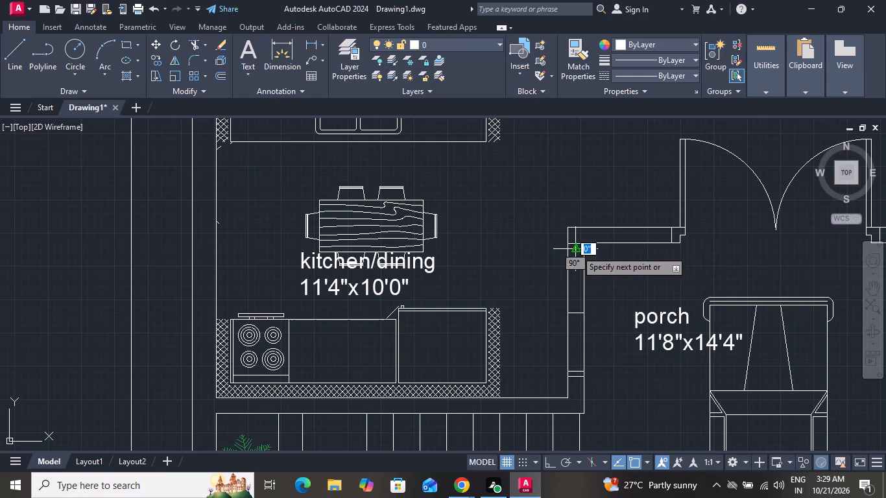
pyautogui.click(575, 373)
pyautogui.rightClick(575, 373)
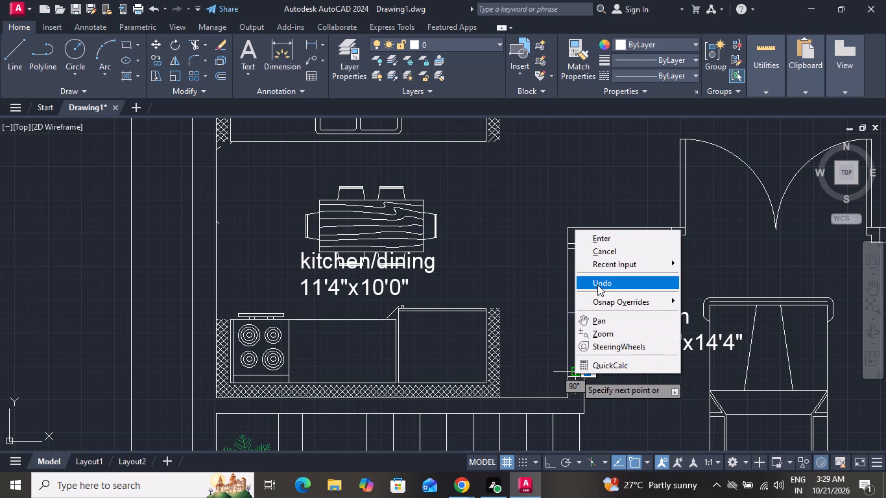
pyautogui.click(599, 258)
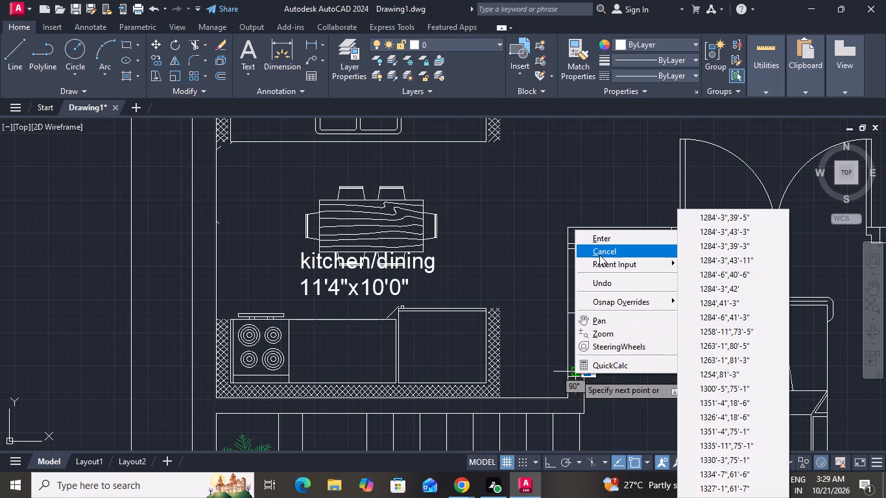
pyautogui.click(599, 255)
# Offset the opening's lengthwise centre line 1" to both sides to form the window's glazing lines.
pyautogui.press('o')
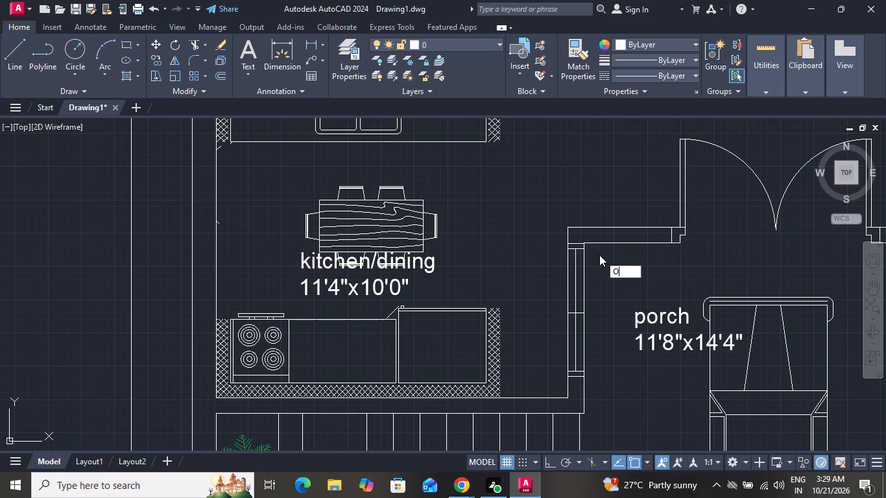
pyautogui.press('space')
pyautogui.press('1')
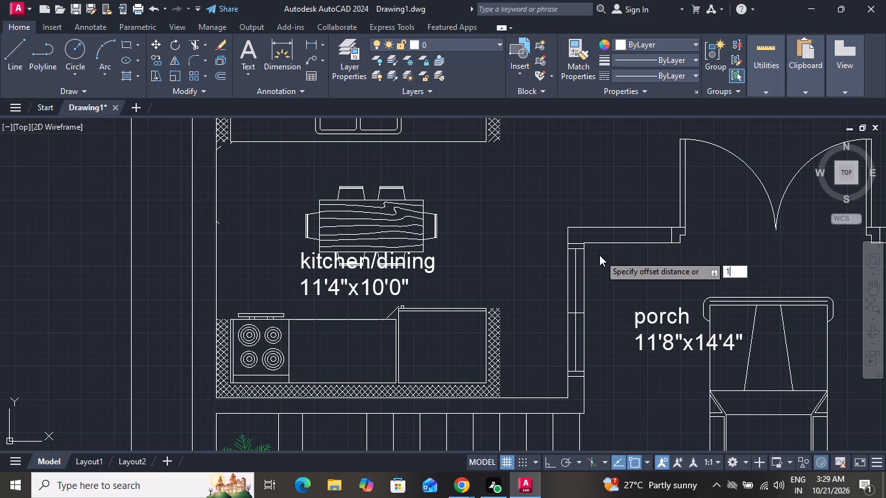
pyautogui.hotkey('shift', '"')
pyautogui.press('Return')
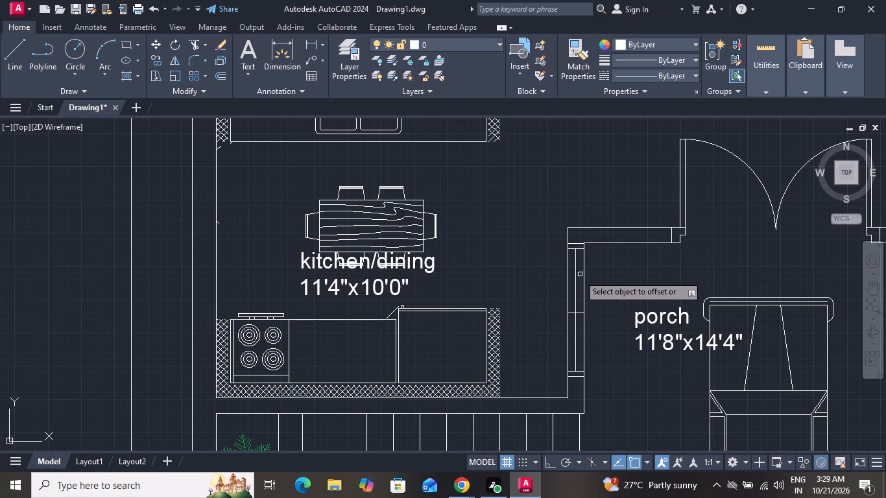
pyautogui.moveTo(576, 278); pyautogui.dragTo(586, 278)
pyautogui.click(586, 278)
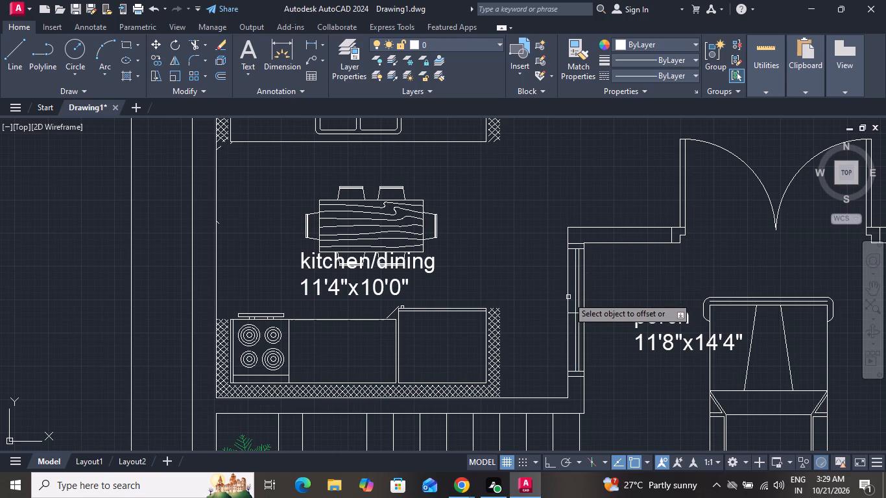
pyautogui.keyDown('ctrl'); pyautogui.scroll(1, 568, 297); pyautogui.keyUp('ctrl')
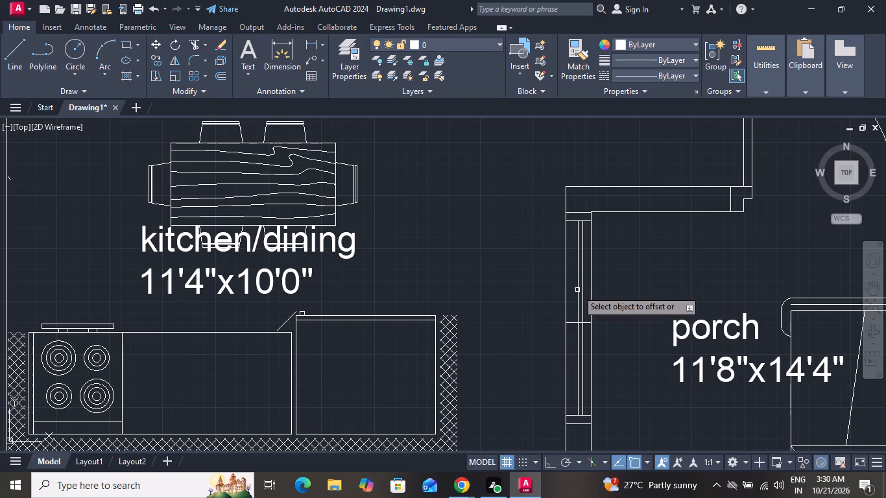
pyautogui.click(577, 290)
pyautogui.click(557, 292)
pyautogui.rightClick(557, 292)
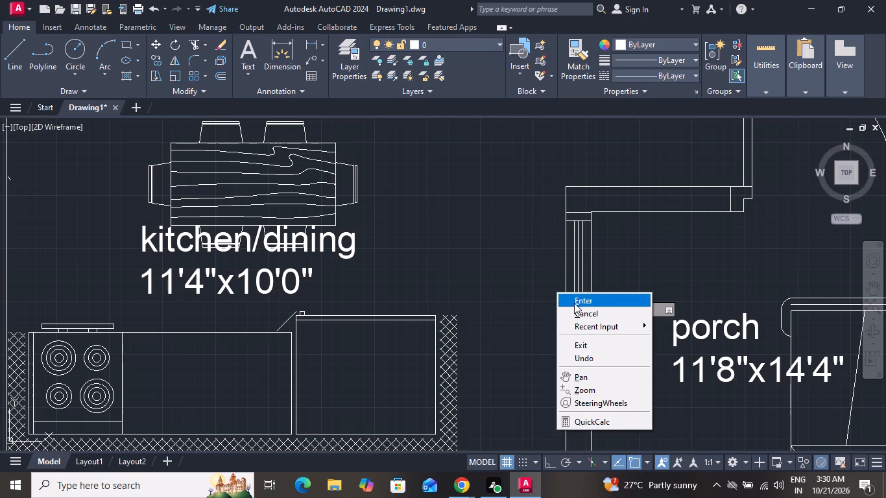
pyautogui.click(574, 303)
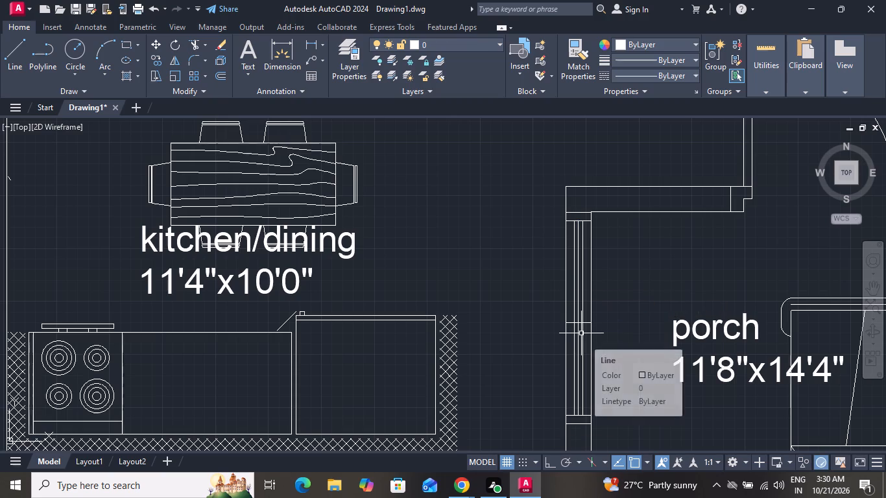
# Delete the window's lengthwise centre line together with the original cross line at its middle.
pyautogui.keyDown('ctrl'); pyautogui.scroll(5, 581, 333); pyautogui.keyUp('ctrl')
pyautogui.moveTo(531, 199); pyautogui.dragTo(506, 240)
pyautogui.click(506, 240)
pyautogui.press('Delete')
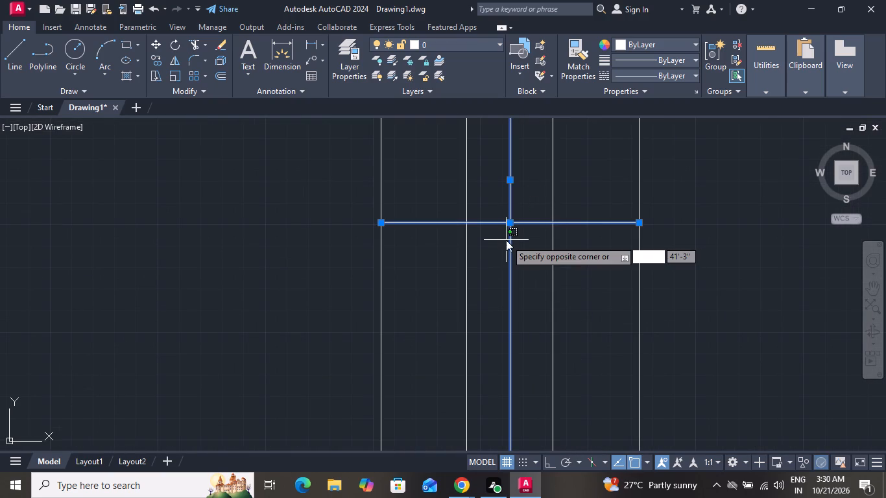
pyautogui.press('Escape')
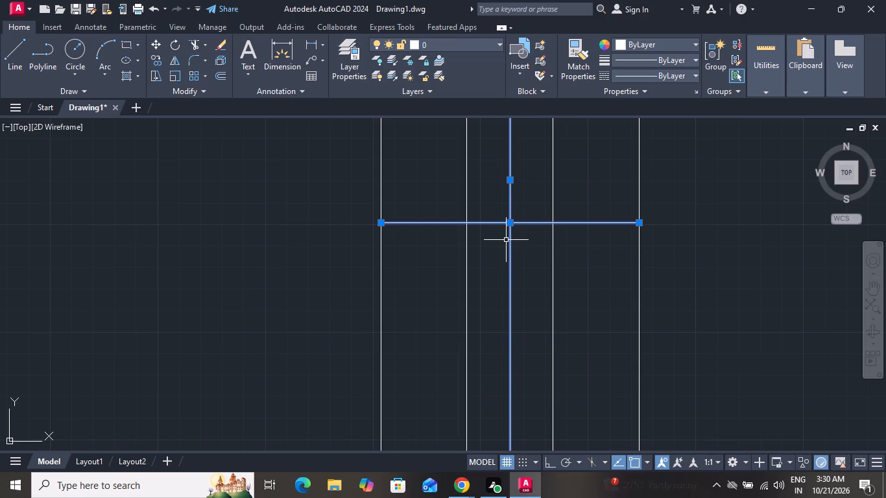
pyautogui.press('Delete')
pyautogui.keyDown('ctrl'); pyautogui.scroll(-8, 506, 240); pyautogui.keyUp('ctrl')
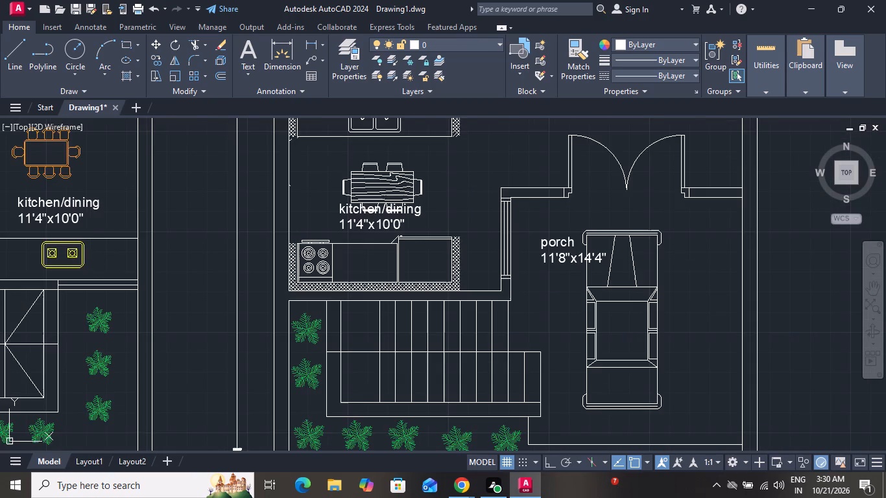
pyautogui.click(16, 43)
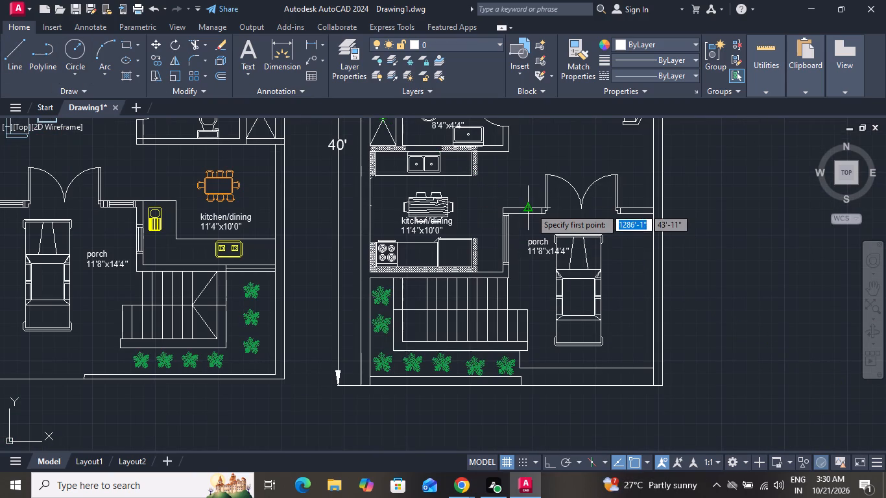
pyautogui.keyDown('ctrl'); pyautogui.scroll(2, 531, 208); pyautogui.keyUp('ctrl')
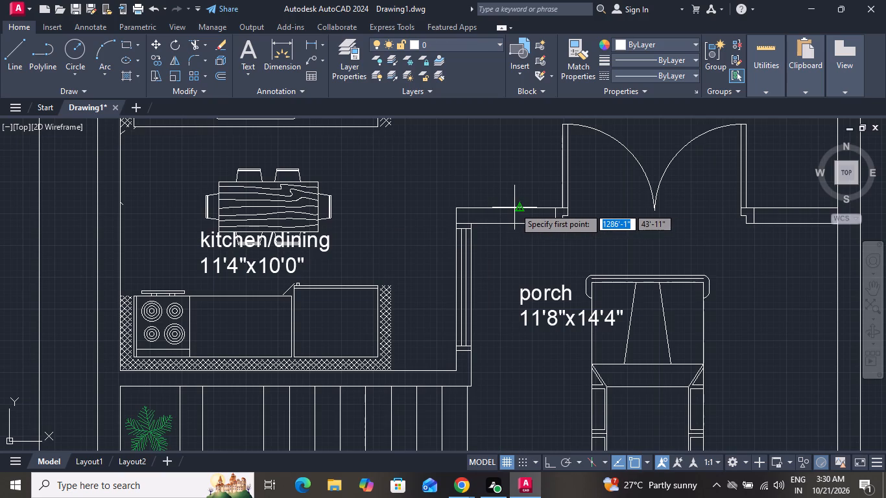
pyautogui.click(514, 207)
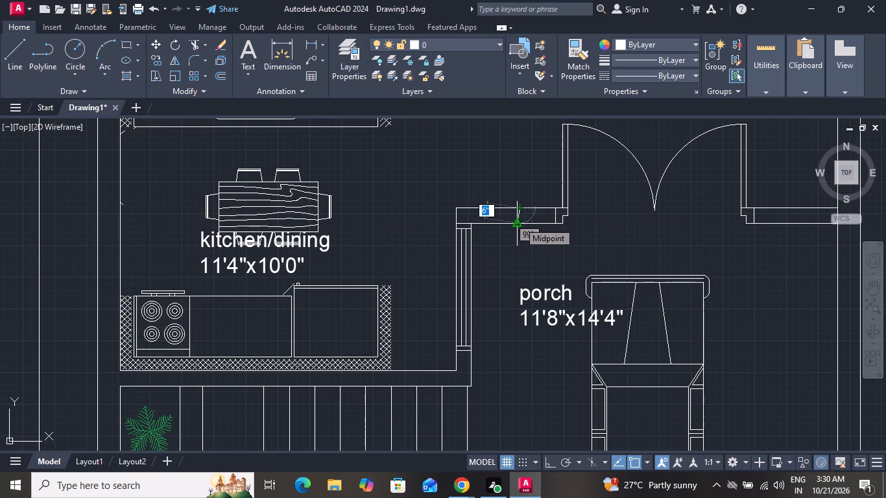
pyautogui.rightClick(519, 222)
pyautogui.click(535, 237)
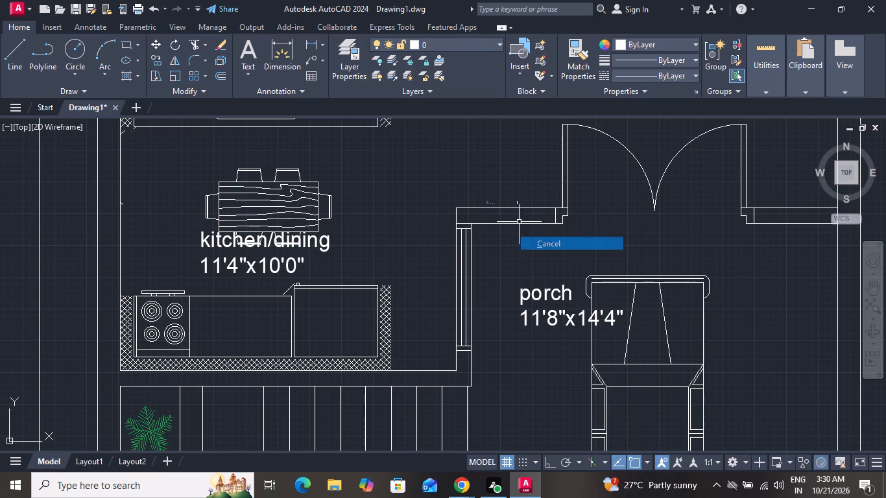
# Draw a line straight across the porch's upper wall, midway between the kitchen/dining wall corner and the double door.
pyautogui.click(8, 62)
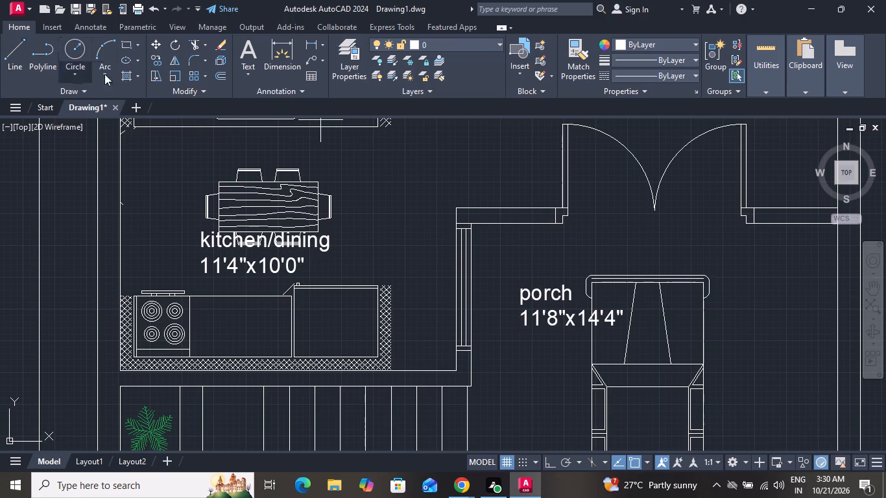
pyautogui.moveTo(509, 208); pyautogui.dragTo(510, 220)
pyautogui.click(510, 220)
pyautogui.rightClick(510, 220)
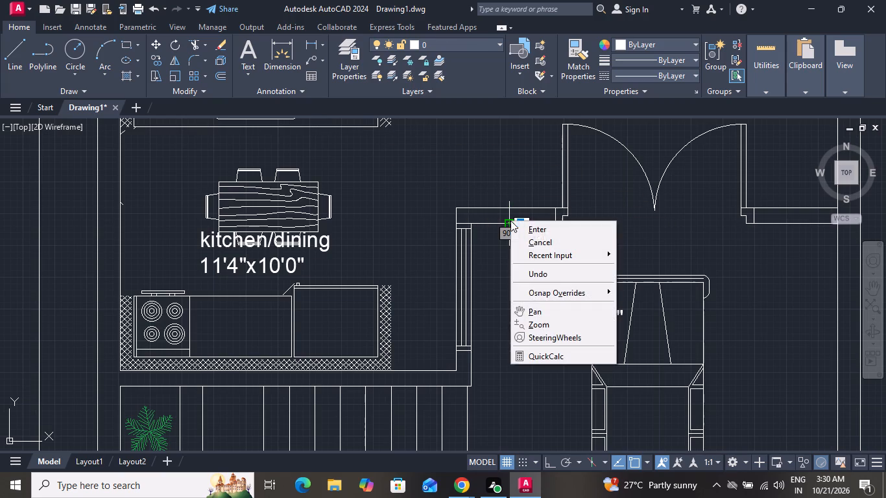
pyautogui.click(538, 246)
# Offset the new cross line in the porch's upper wall 1' to both sides along the wall.
pyautogui.write("O 1'")
pyautogui.press('Return')
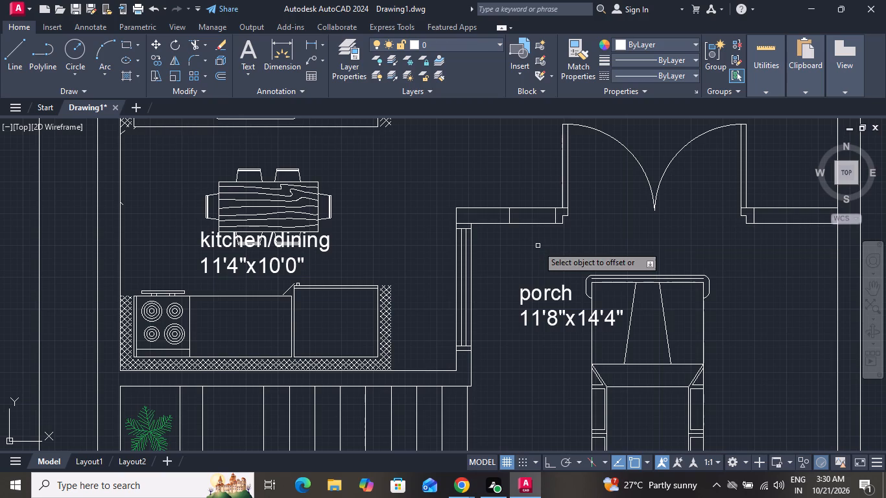
pyautogui.click(510, 217)
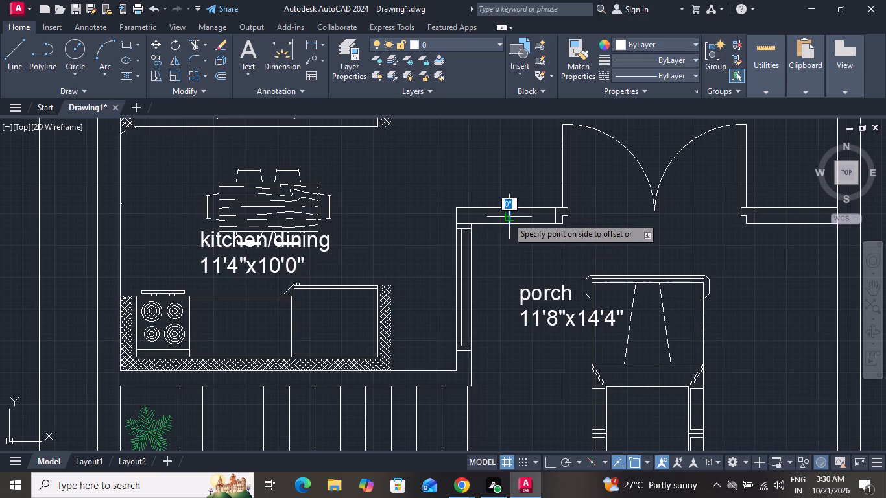
pyautogui.click(503, 219)
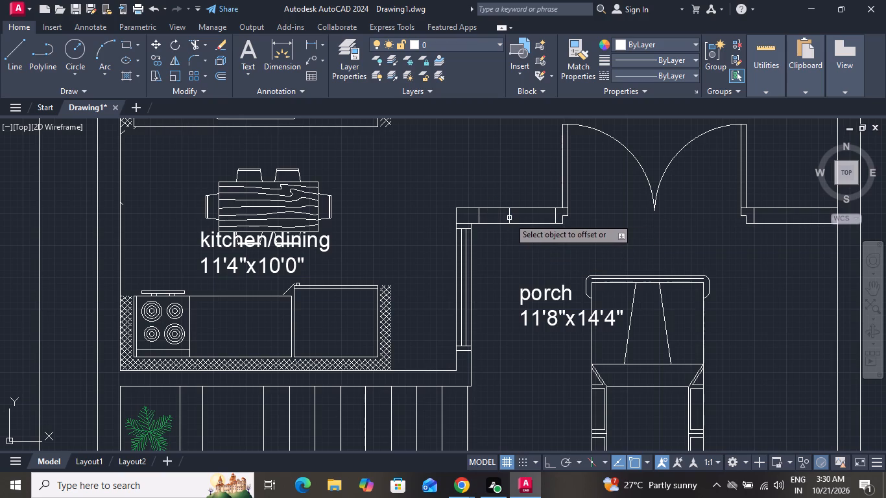
pyautogui.click(509, 218)
pyautogui.click(519, 218)
pyautogui.rightClick(519, 218)
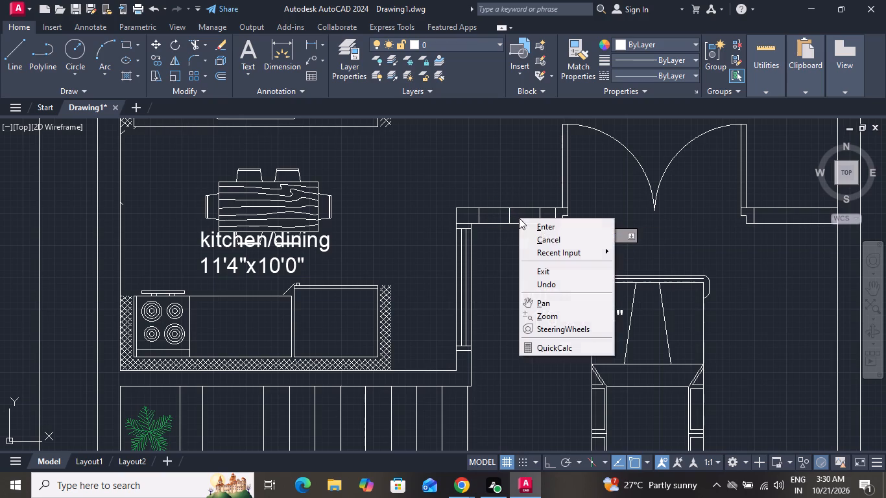
# Offset both end lines of the opening in the porch's upper wall 2" toward the double door.
pyautogui.click(539, 234)
pyautogui.write('O 2"')
pyautogui.press('Return')
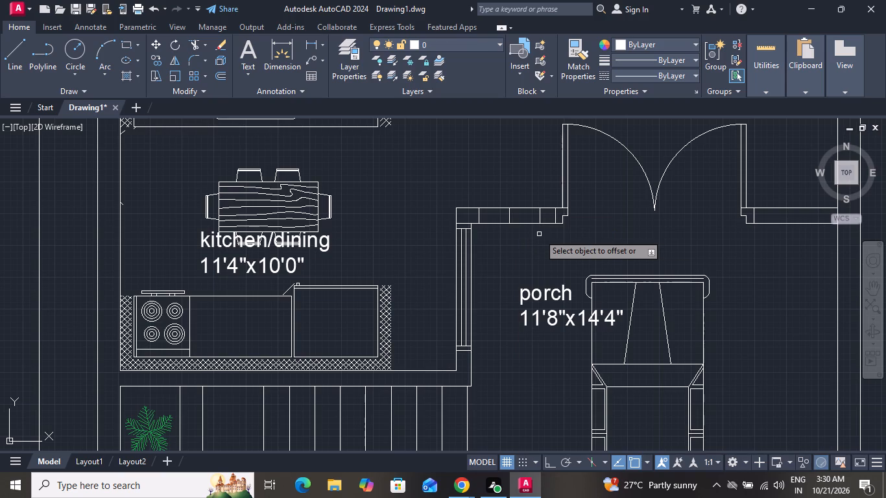
pyautogui.click(540, 217)
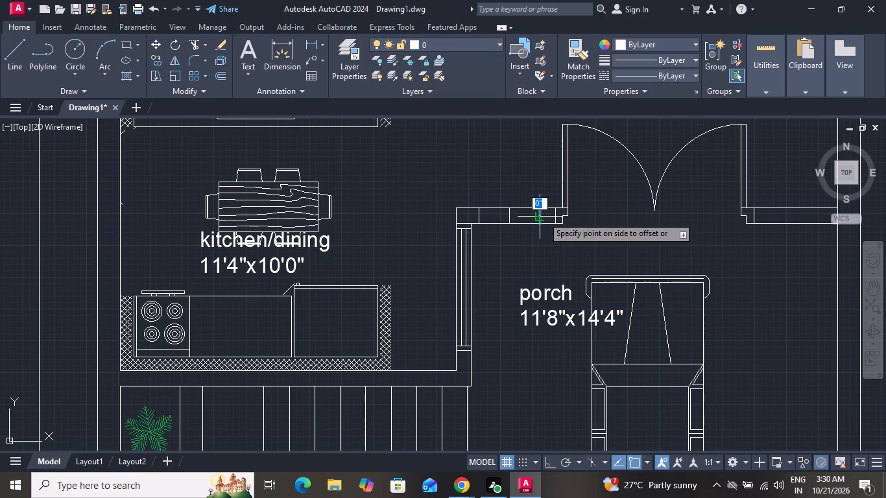
pyautogui.click(543, 217)
pyautogui.click(548, 220)
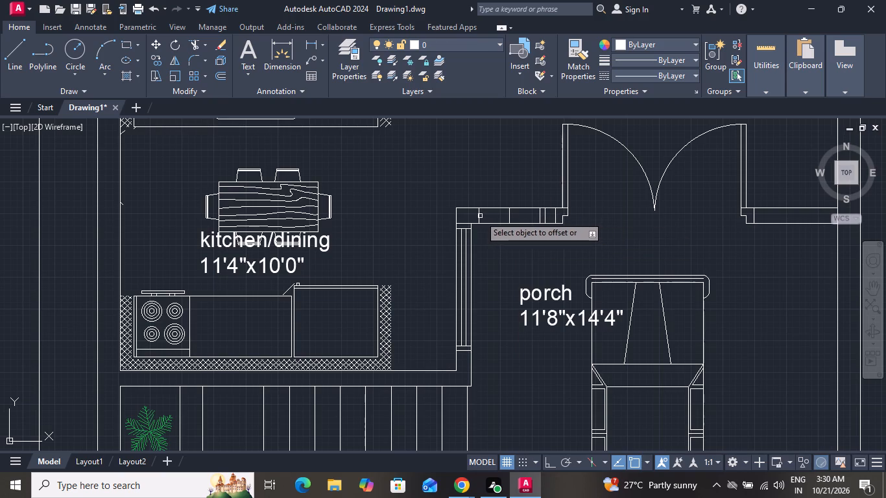
pyautogui.click(479, 216)
pyautogui.click(479, 216)
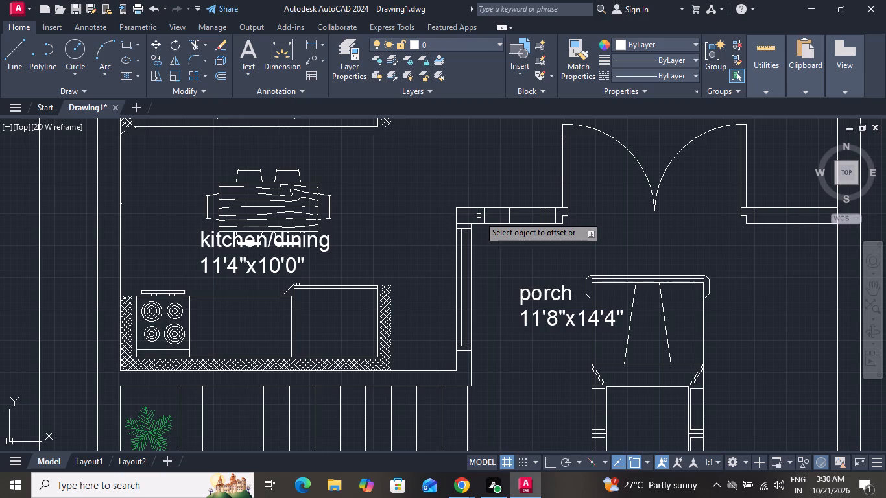
pyautogui.rightClick(521, 256)
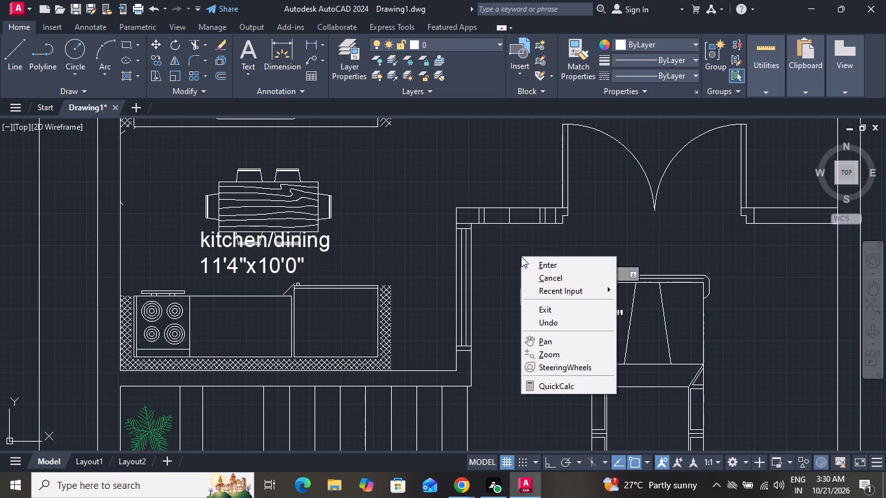
pyautogui.click(539, 274)
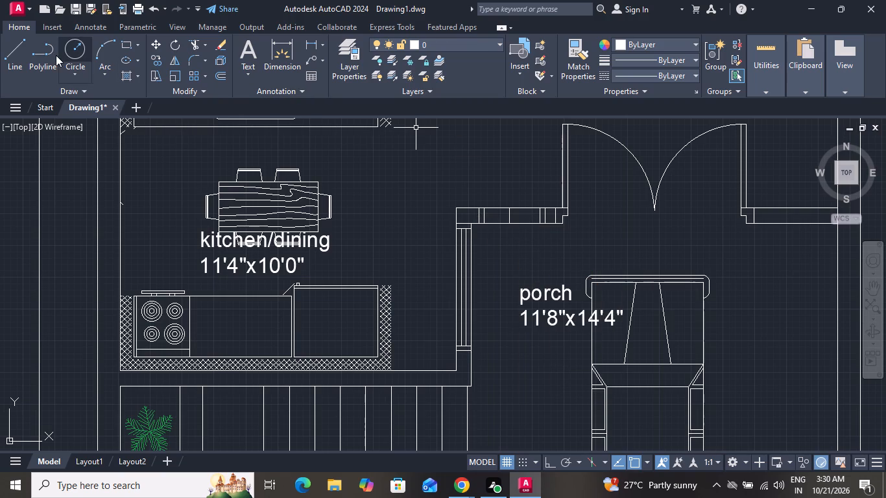
# Draw a lengthwise centre line through the opening, between the midpoints of its two inner end lines.
pyautogui.click(18, 58)
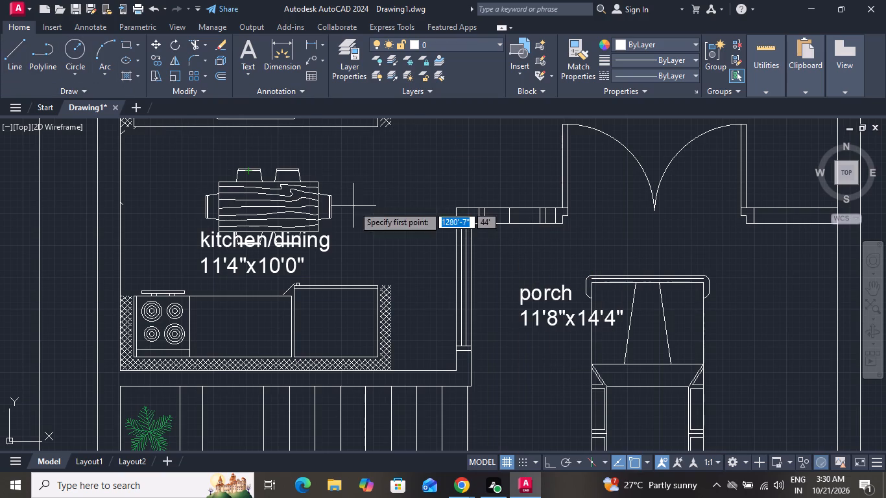
pyautogui.moveTo(487, 216); pyautogui.dragTo(538, 217)
pyautogui.click(538, 217)
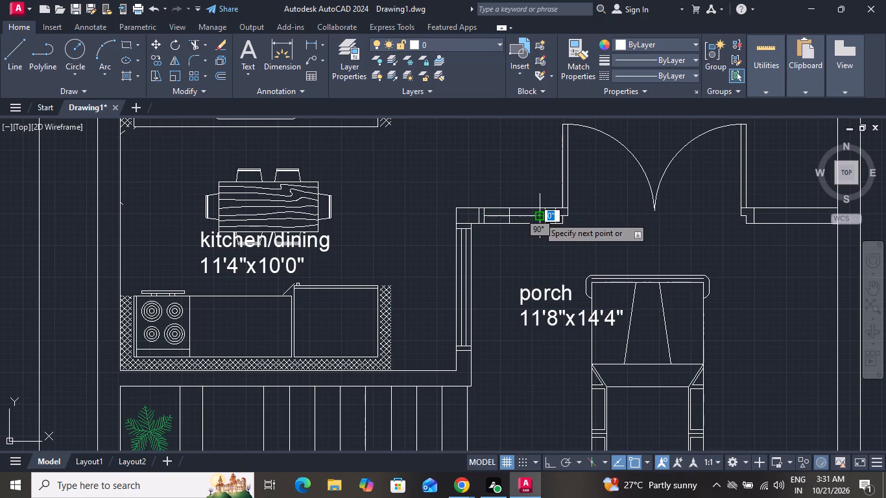
pyautogui.rightClick(538, 217)
pyautogui.click(556, 235)
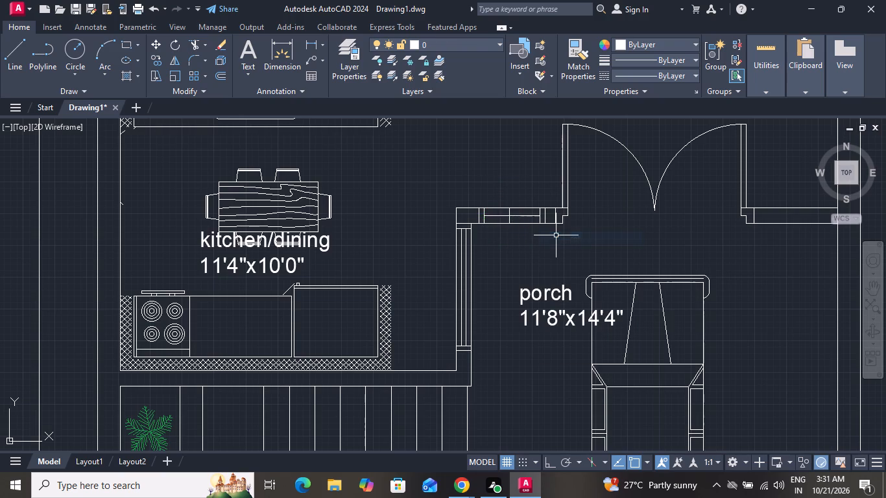
# Offset the opening's lengthwise centre line 1" to both sides to form the window's glazing lines.
pyautogui.write('O 1')
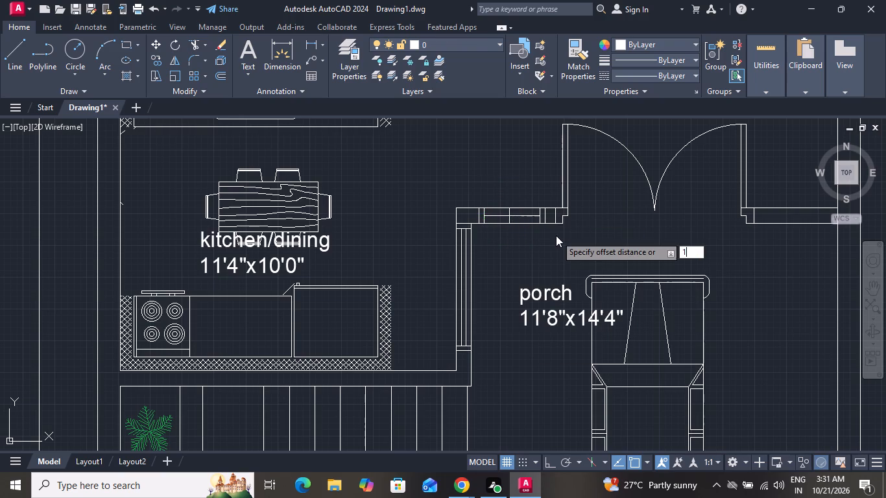
pyautogui.hotkey('shift', '"')
pyautogui.press('Return')
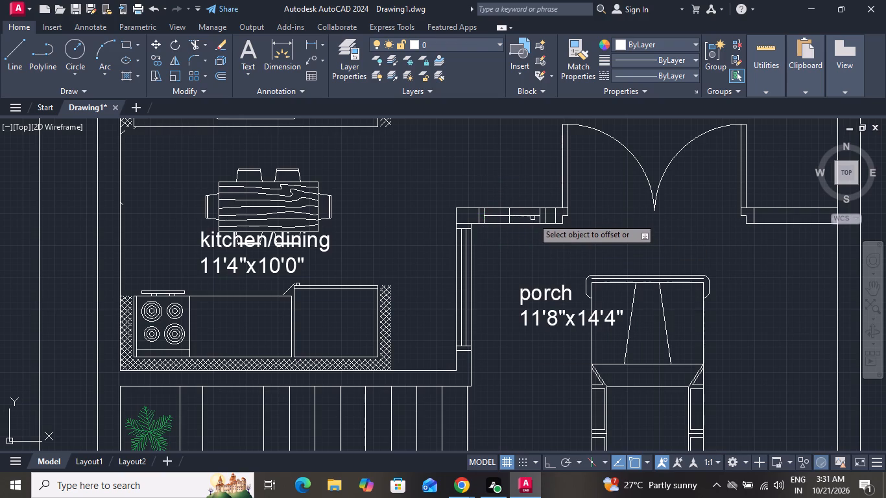
pyautogui.click(531, 216)
pyautogui.click(532, 206)
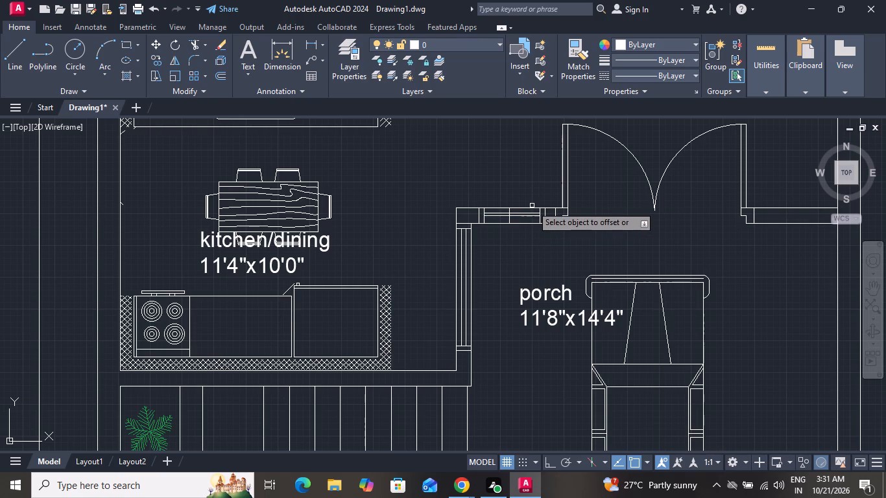
pyautogui.keyDown('ctrl'); pyautogui.scroll(2, 531, 221); pyautogui.keyUp('ctrl')
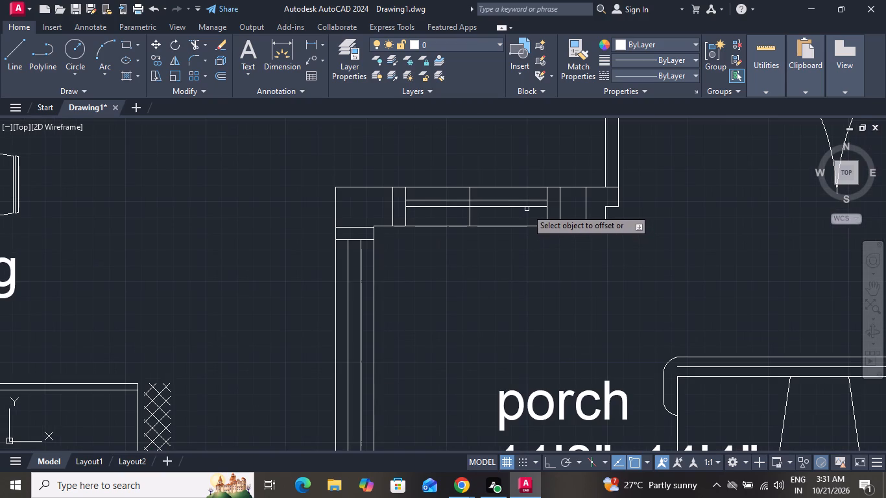
pyautogui.click(527, 207)
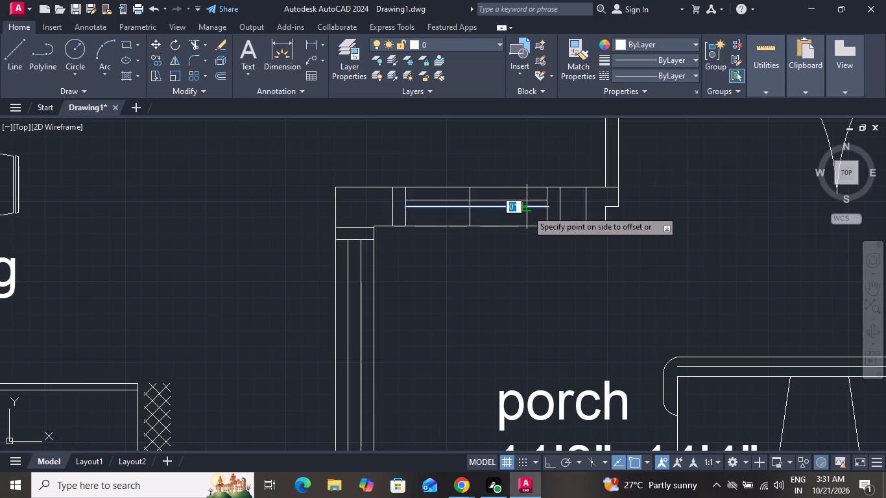
pyautogui.click(529, 216)
pyautogui.rightClick(529, 216)
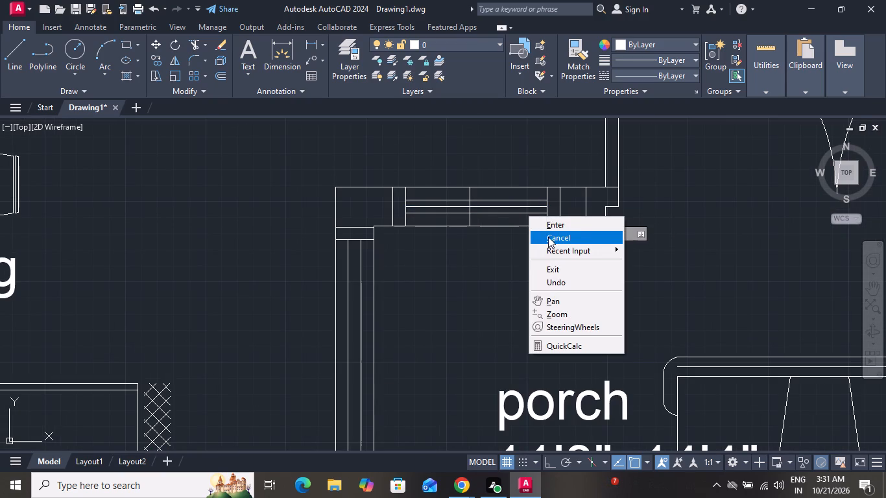
pyautogui.click(548, 237)
pyautogui.click(544, 233)
pyautogui.keyDown('ctrl'); pyautogui.scroll(-2, 544, 233); pyautogui.keyUp('ctrl')
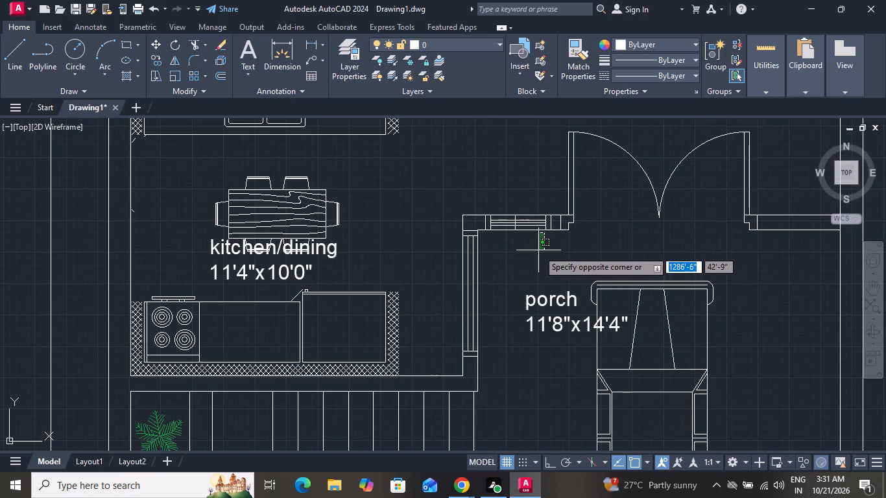
pyautogui.click(538, 250)
# Delete the new window's lengthwise centre line together with the original cross line near its middle.
pyautogui.keyDown('ctrl'); pyautogui.scroll(2, 531, 221); pyautogui.keyUp('ctrl')
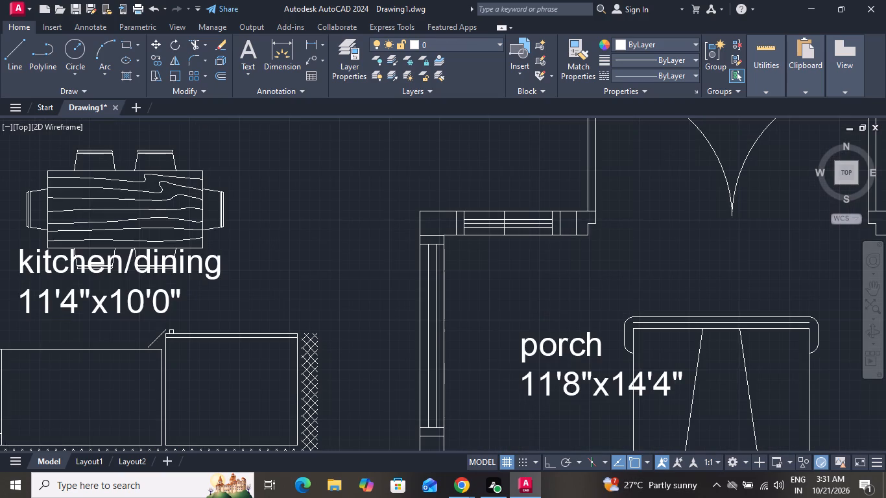
pyautogui.keyDown('ctrl'); pyautogui.scroll(3, 496, 224); pyautogui.keyUp('ctrl')
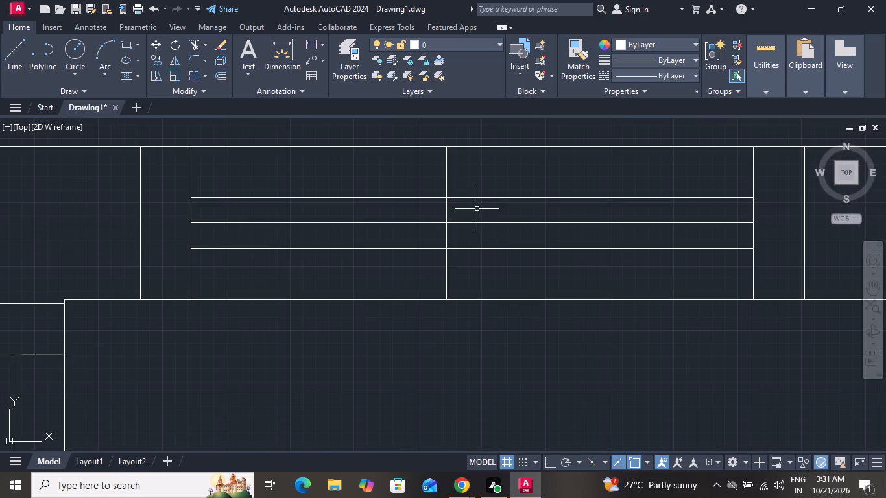
pyautogui.moveTo(472, 205); pyautogui.dragTo(433, 240)
pyautogui.click(433, 240)
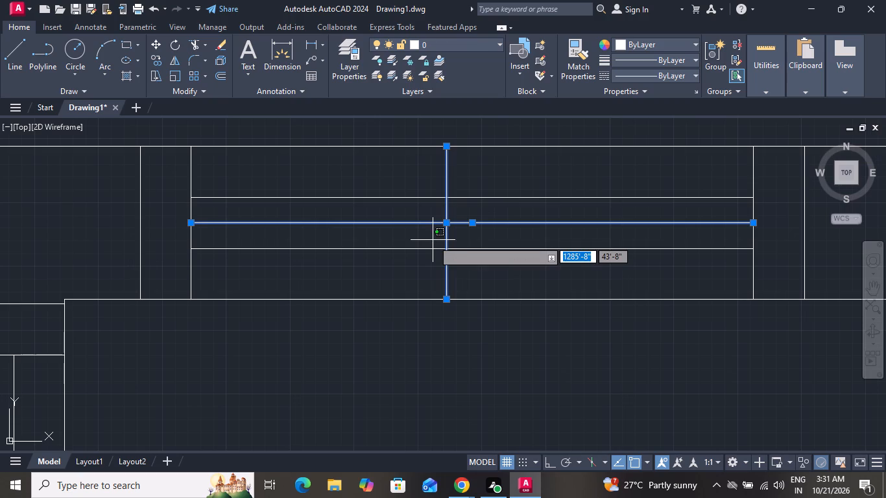
pyautogui.press('Delete')
pyautogui.press('Escape')
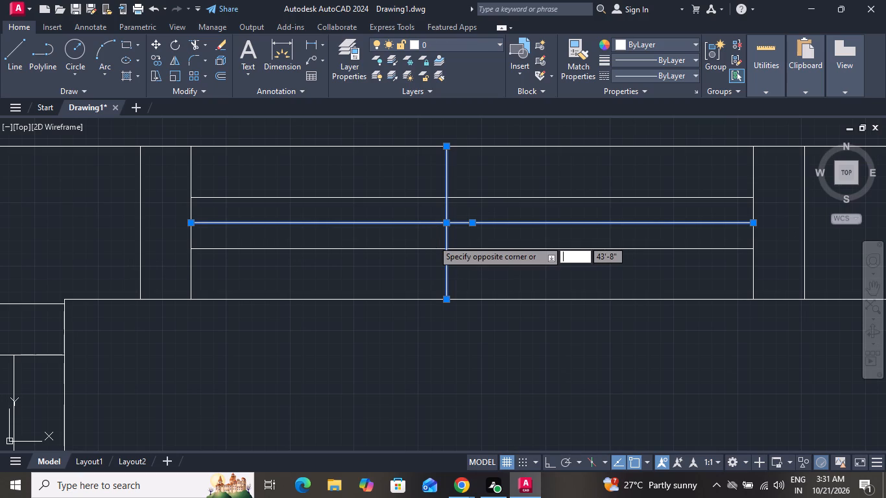
pyautogui.press('Delete')
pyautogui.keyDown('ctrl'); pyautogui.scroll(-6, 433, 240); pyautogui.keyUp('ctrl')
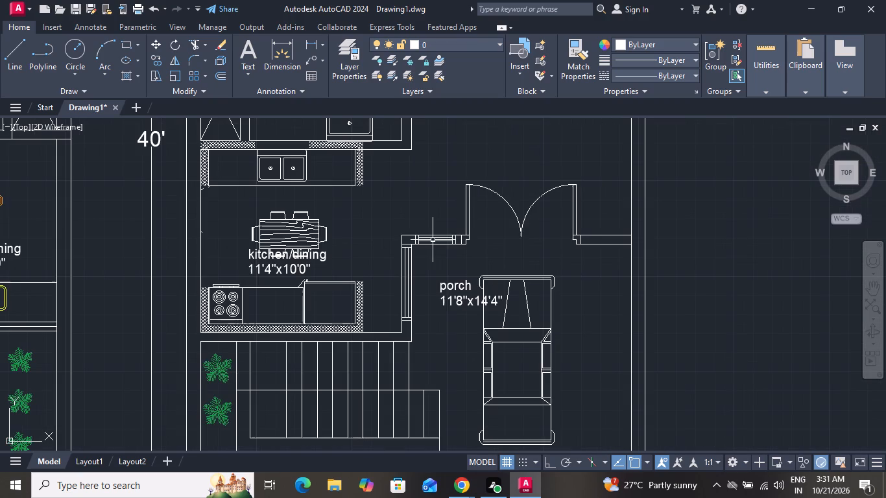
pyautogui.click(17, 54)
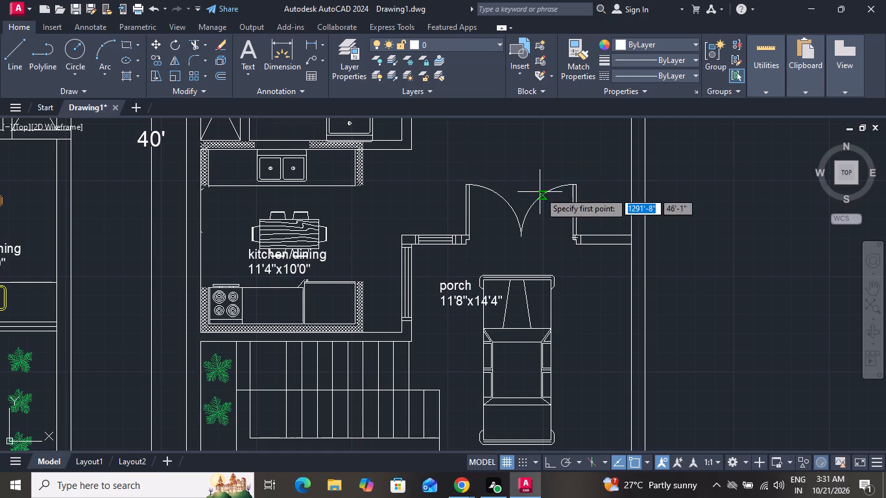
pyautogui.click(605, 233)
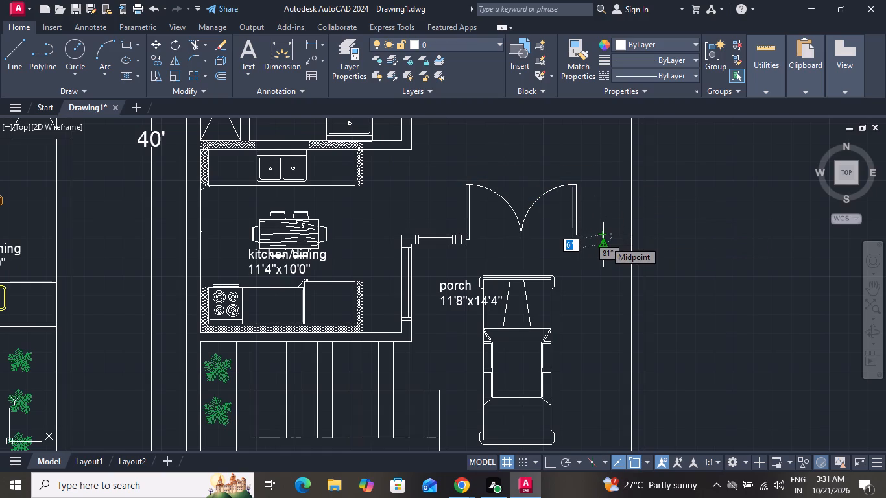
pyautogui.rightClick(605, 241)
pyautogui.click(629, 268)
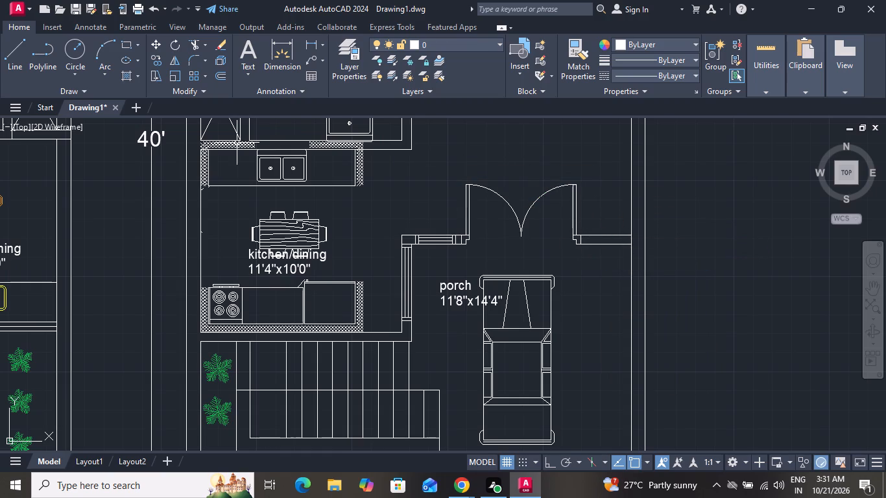
# Draw a lengthwise centre line in the porch's upper wall, from the cross line beside the double door to the outer side wall.
pyautogui.click(15, 50)
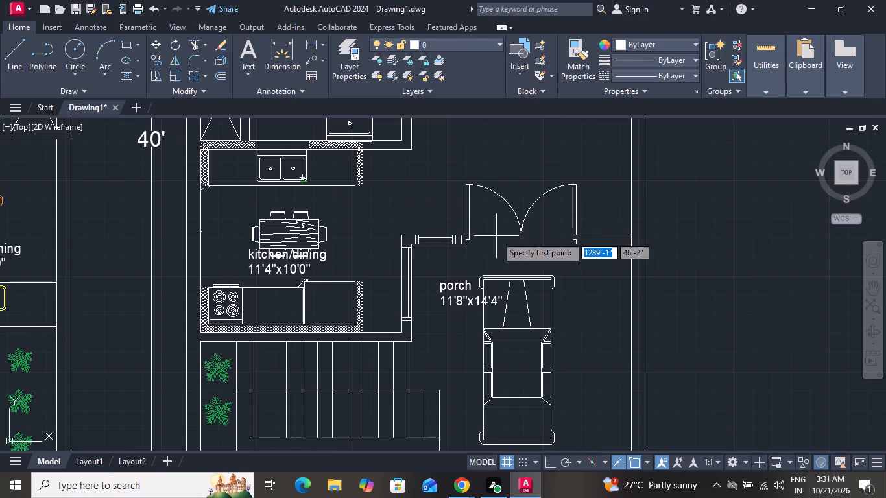
pyautogui.keyDown('ctrl'); pyautogui.scroll(3, 569, 244); pyautogui.keyUp('ctrl')
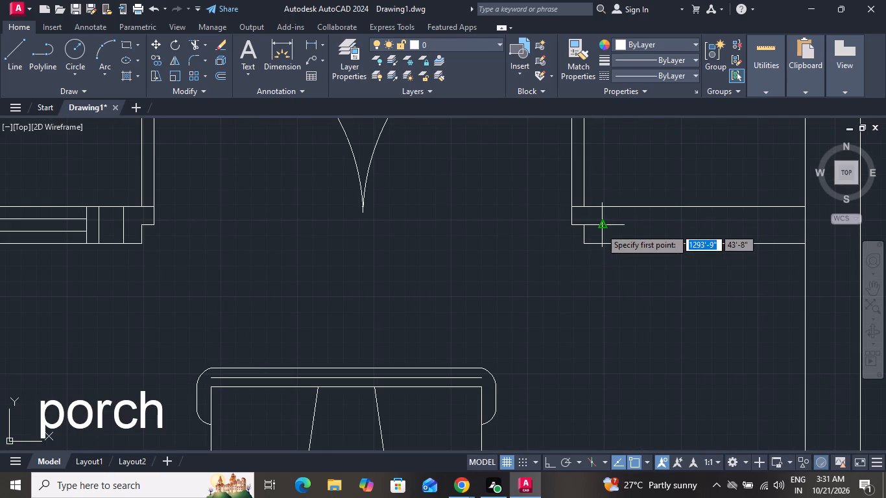
pyautogui.moveTo(601, 228); pyautogui.dragTo(675, 215)
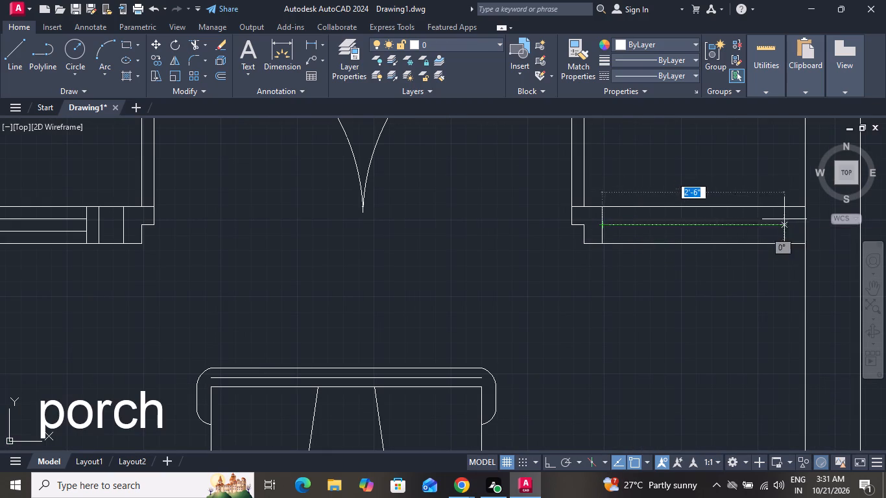
pyautogui.click(806, 229)
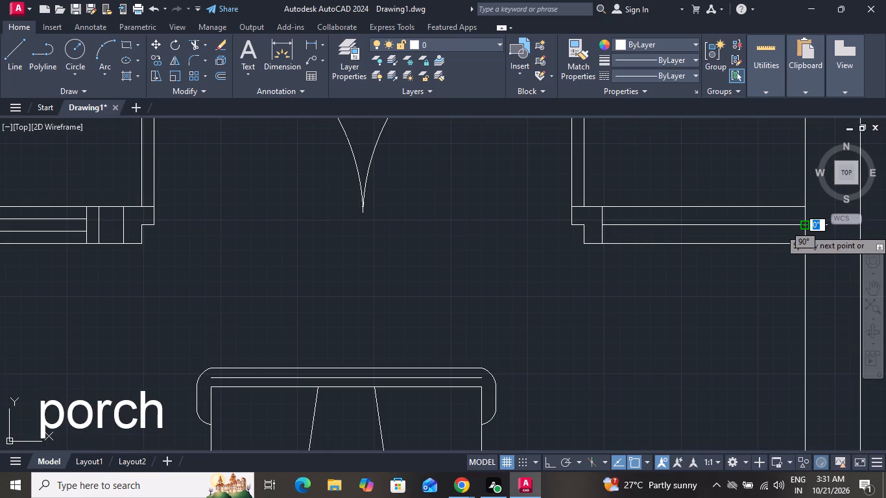
pyautogui.rightClick(806, 229)
pyautogui.click(813, 252)
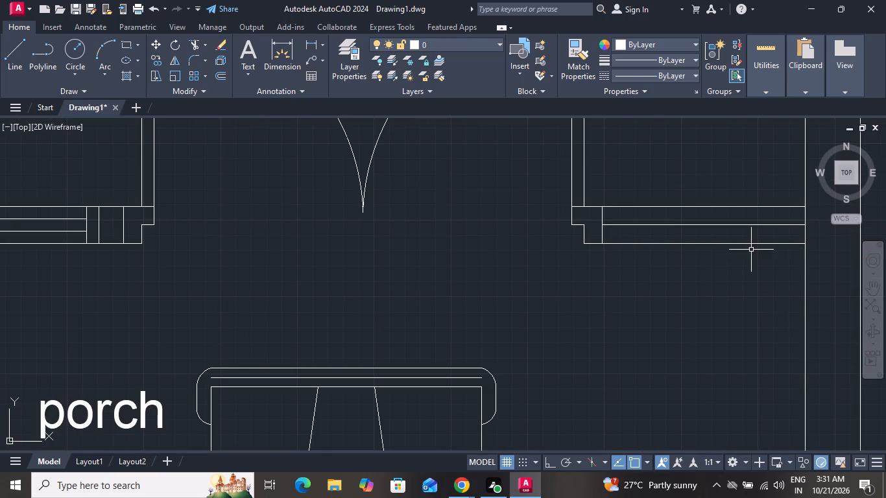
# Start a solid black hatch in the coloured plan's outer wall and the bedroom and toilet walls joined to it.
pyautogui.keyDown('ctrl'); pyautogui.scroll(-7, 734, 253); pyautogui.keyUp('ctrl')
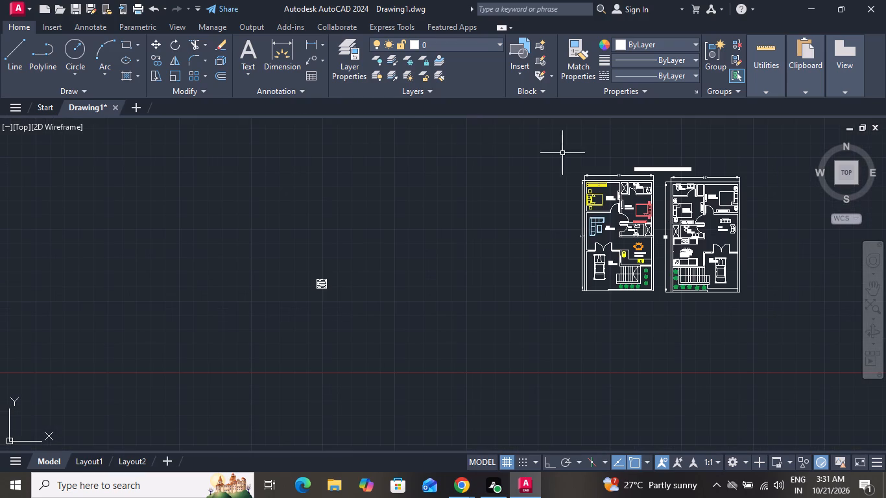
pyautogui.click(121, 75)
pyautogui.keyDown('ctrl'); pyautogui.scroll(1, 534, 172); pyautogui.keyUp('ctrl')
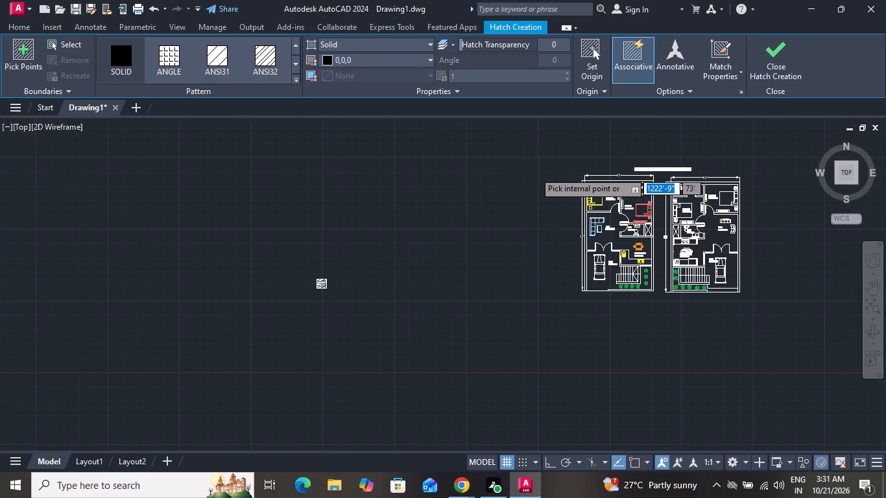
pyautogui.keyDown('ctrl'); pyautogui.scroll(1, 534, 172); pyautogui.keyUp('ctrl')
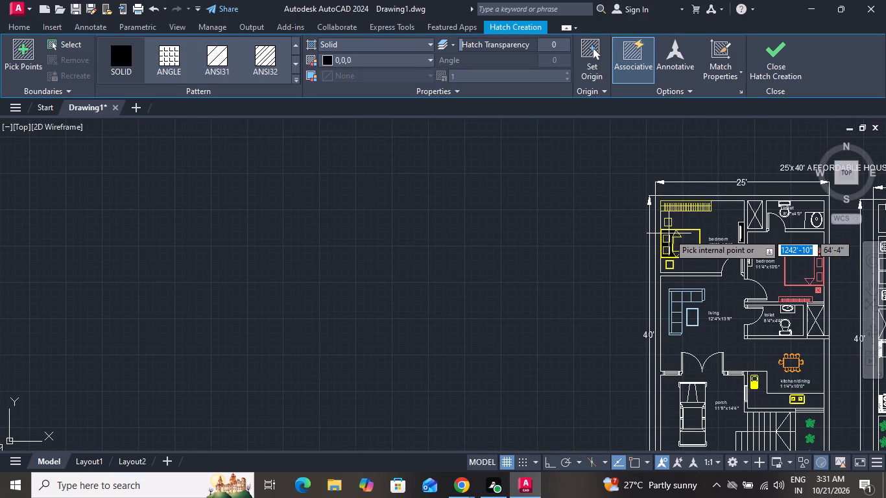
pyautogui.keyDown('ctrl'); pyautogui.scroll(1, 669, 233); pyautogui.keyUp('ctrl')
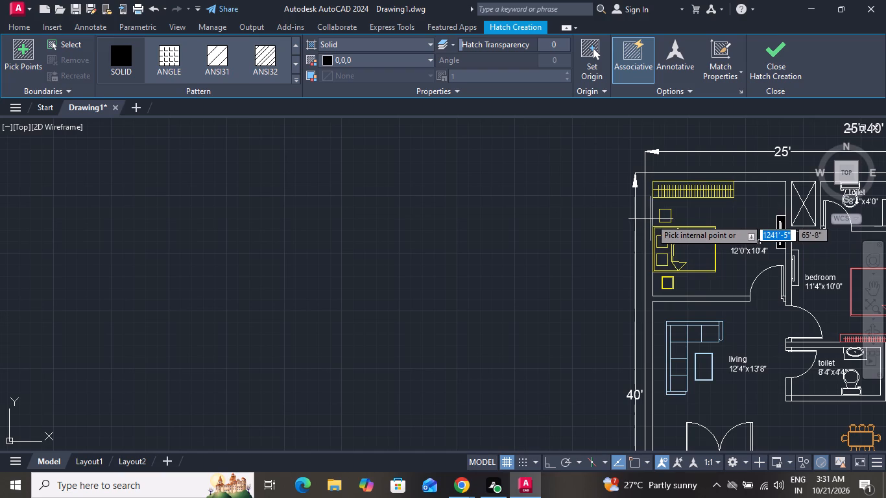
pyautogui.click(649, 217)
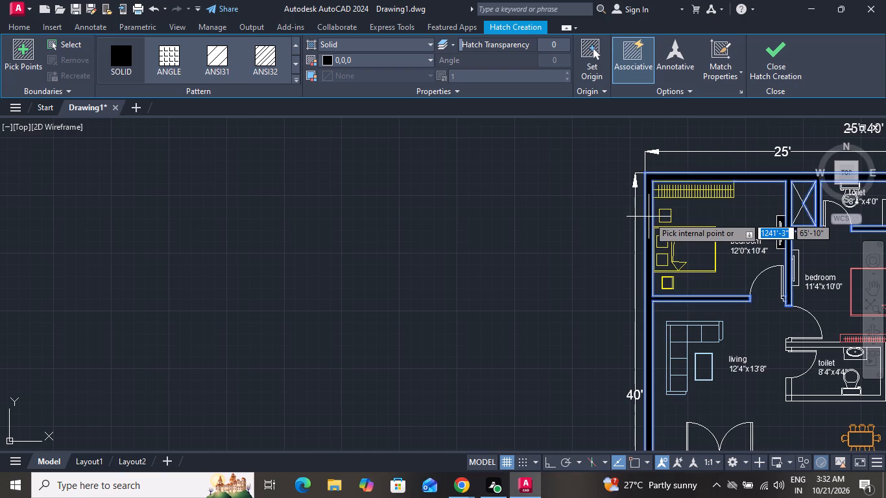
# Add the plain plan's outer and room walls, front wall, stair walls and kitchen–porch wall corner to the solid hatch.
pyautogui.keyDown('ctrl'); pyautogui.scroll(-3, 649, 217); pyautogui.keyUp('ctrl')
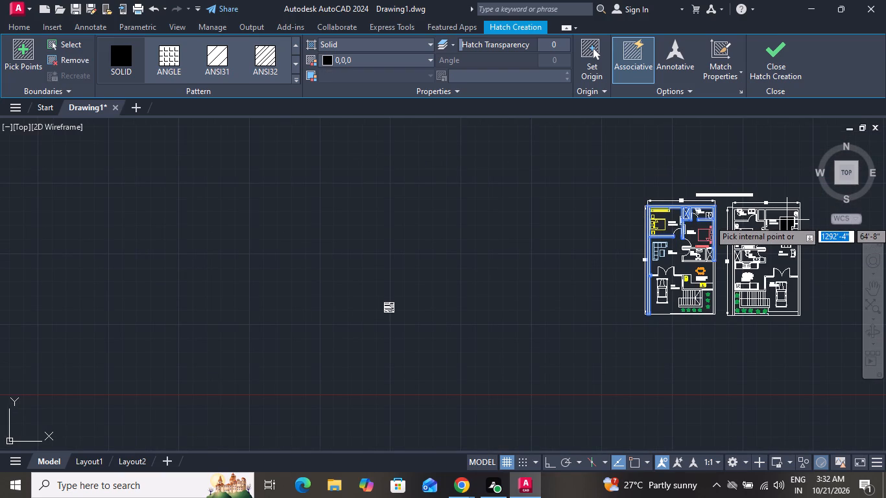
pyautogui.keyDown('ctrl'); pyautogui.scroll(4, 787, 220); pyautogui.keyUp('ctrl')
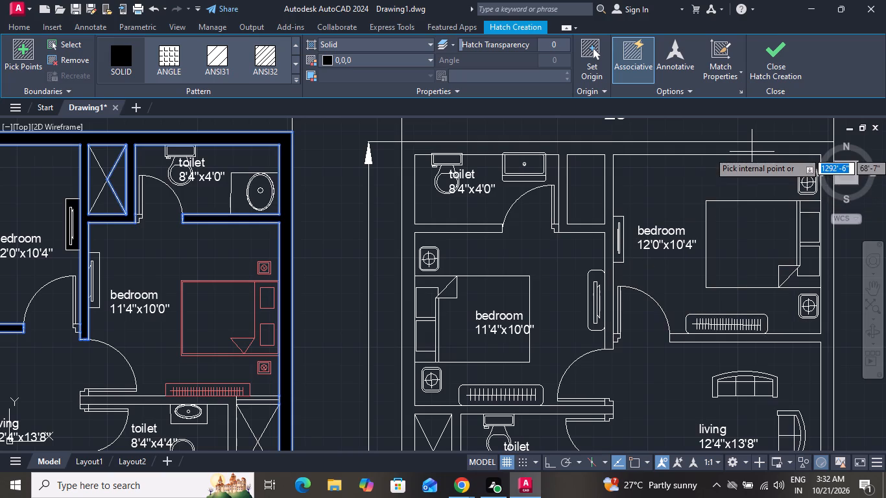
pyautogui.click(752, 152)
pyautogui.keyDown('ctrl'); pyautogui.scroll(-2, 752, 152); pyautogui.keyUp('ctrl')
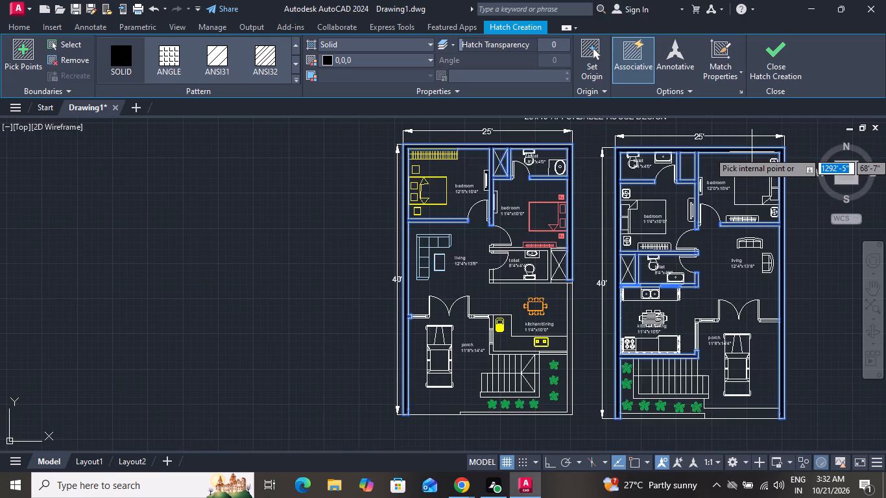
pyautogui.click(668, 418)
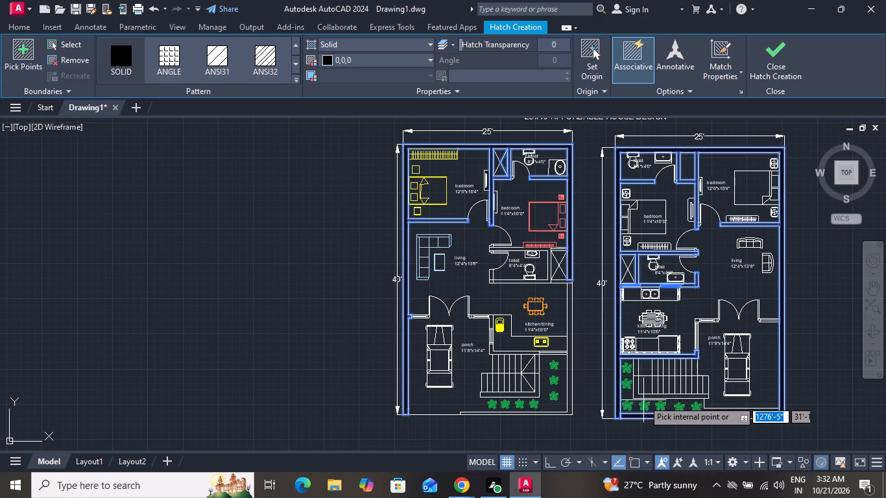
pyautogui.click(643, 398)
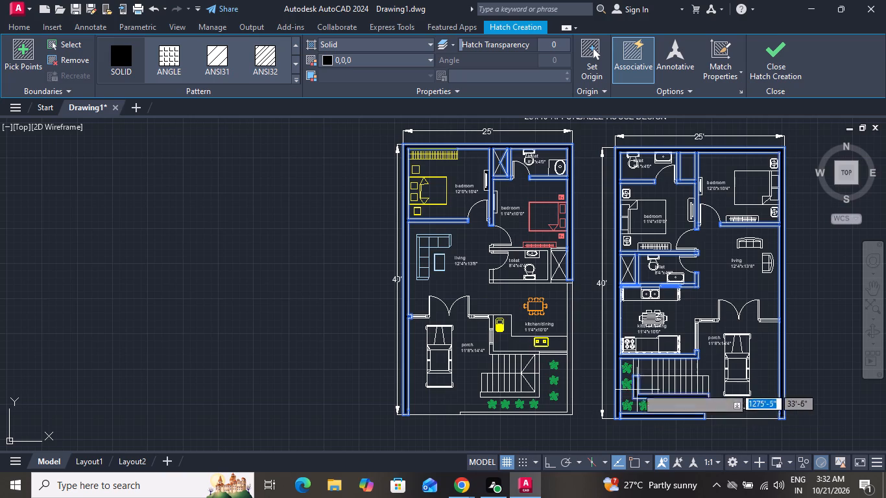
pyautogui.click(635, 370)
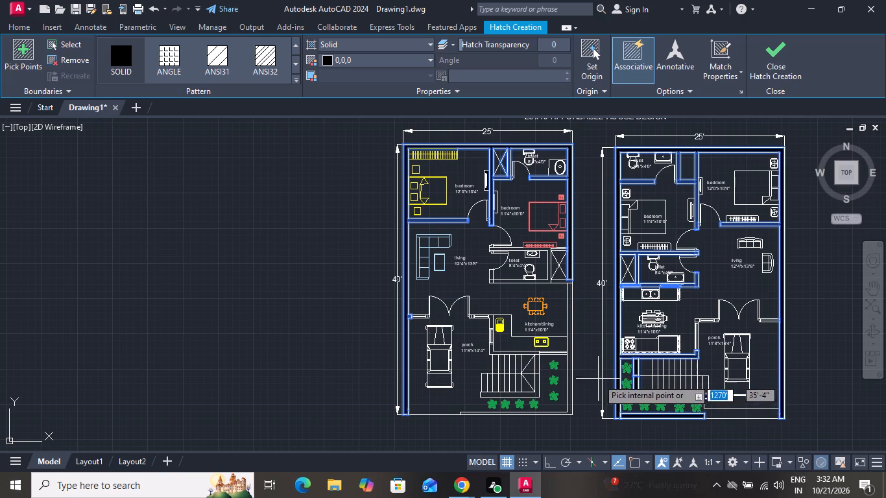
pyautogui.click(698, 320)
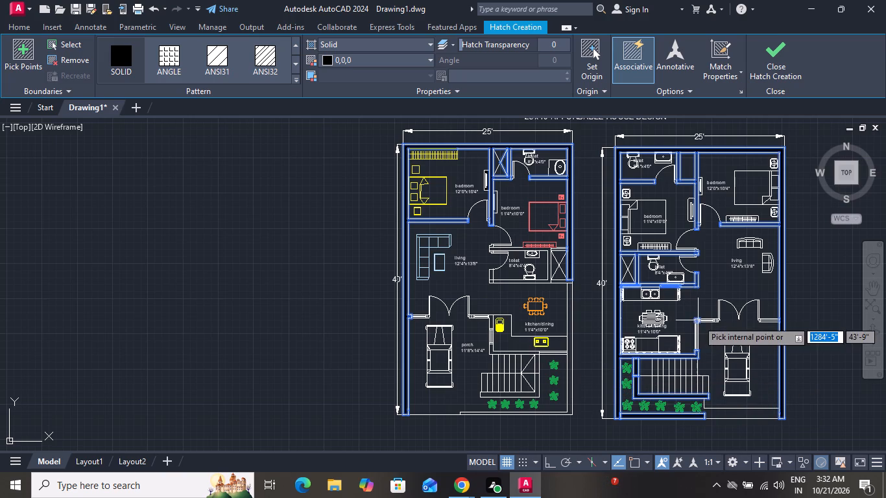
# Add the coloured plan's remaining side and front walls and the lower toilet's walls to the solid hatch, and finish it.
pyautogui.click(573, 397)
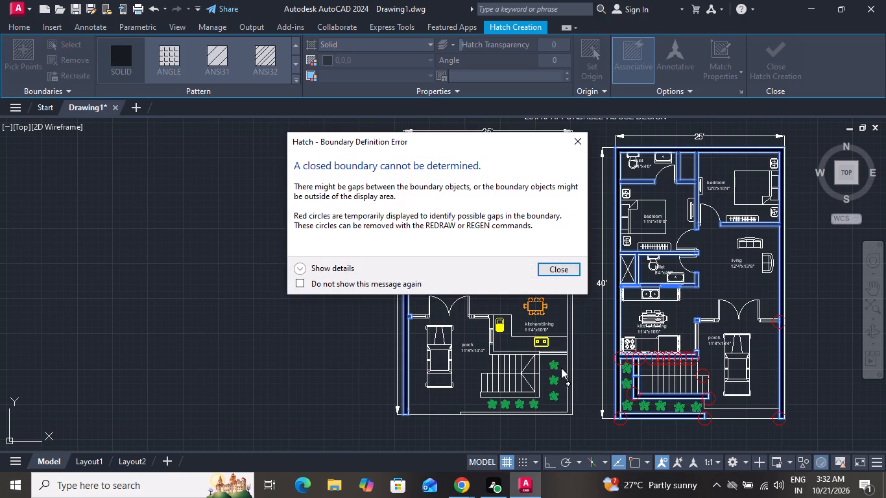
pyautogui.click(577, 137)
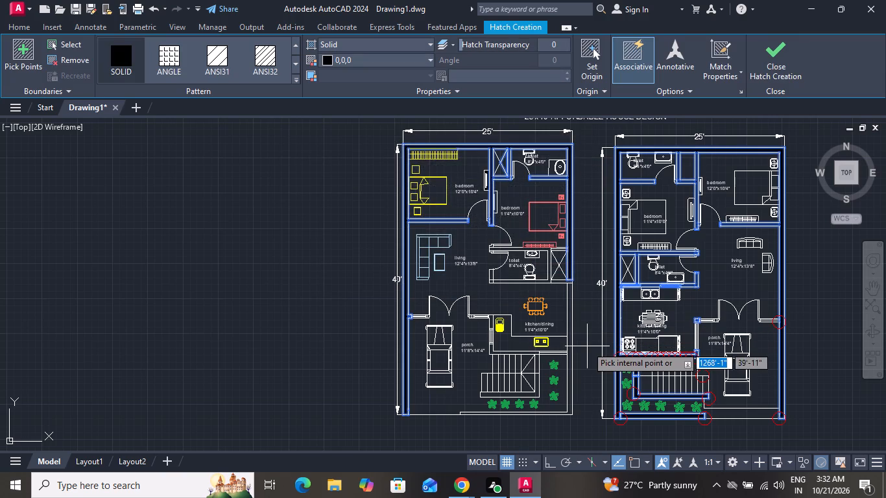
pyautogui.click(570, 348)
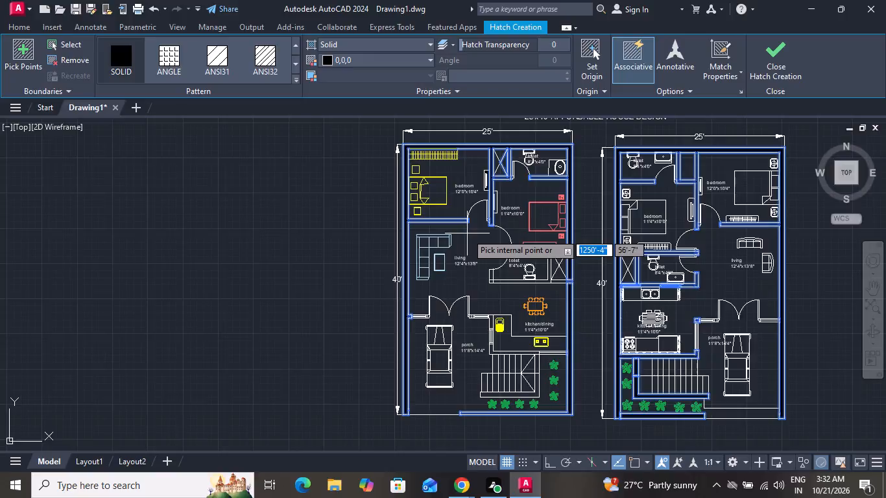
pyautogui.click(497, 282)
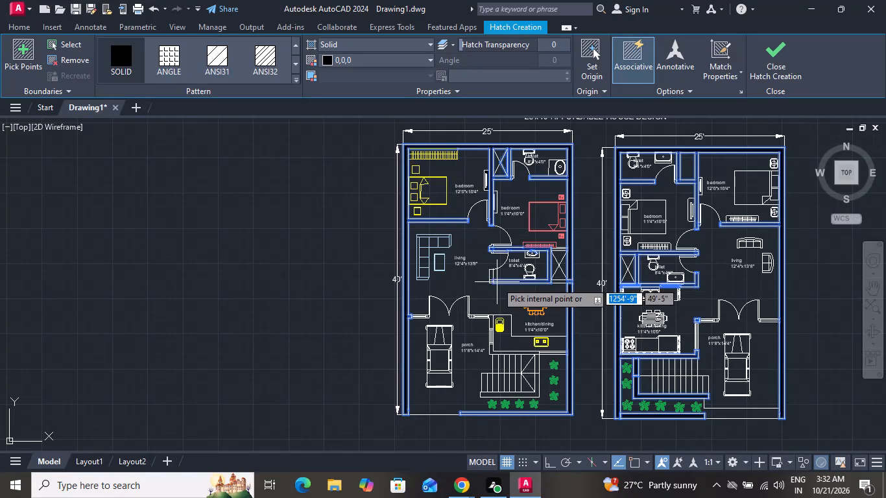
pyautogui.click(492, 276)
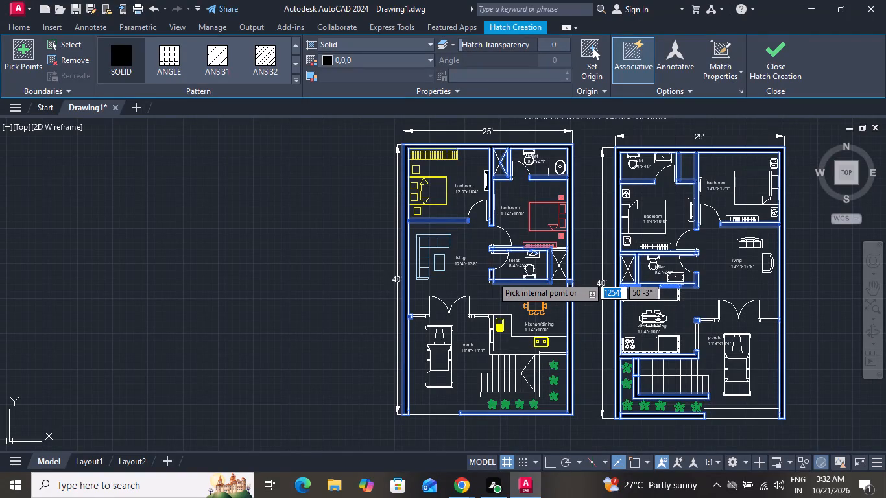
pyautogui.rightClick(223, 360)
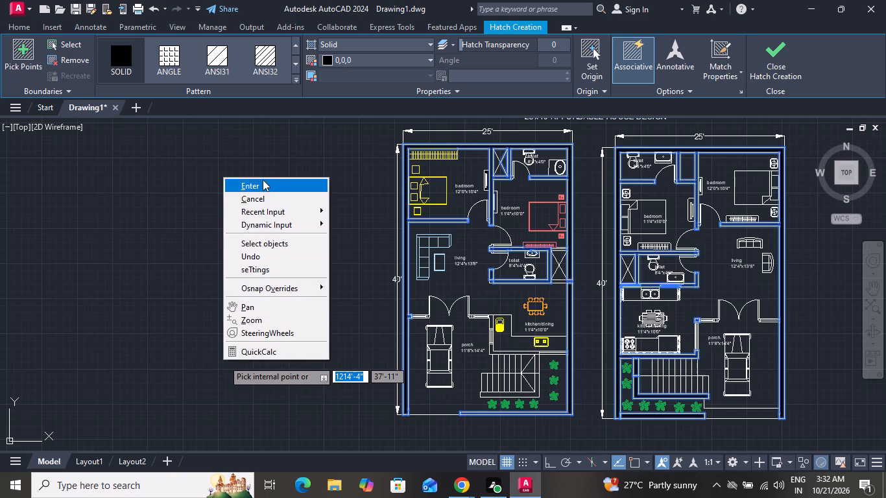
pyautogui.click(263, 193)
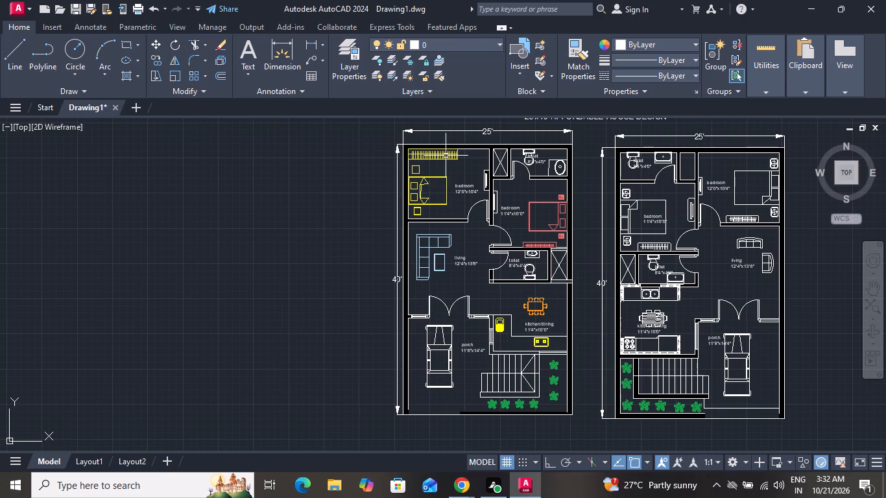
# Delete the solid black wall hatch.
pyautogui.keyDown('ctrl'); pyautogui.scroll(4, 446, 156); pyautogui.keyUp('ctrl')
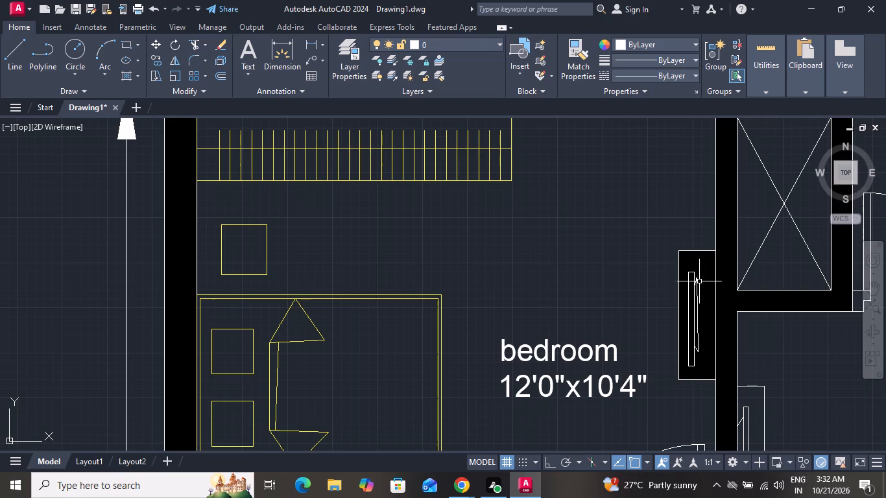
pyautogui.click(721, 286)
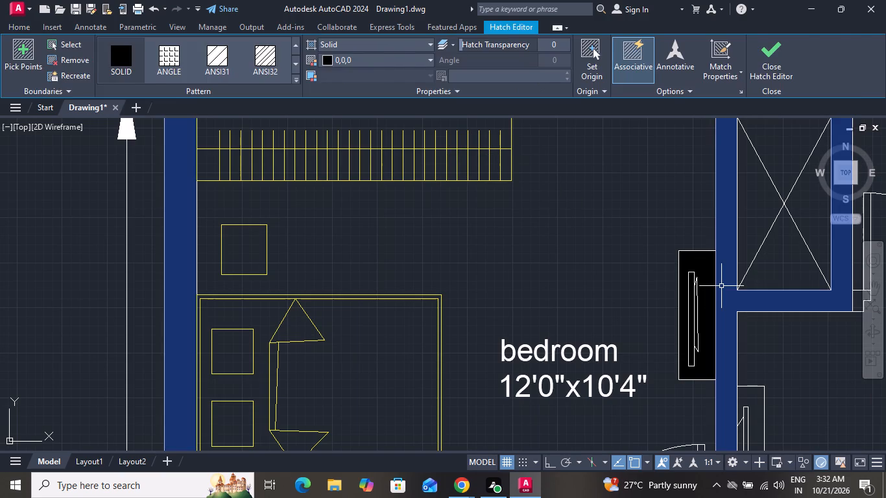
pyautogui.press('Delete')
# Draw a line across the upper end of the wall between the coloured plan's 12'0"x10'4" bedroom and the crossed shaft.
pyautogui.keyDown('ctrl'); pyautogui.scroll(-2, 721, 286); pyautogui.keyUp('ctrl')
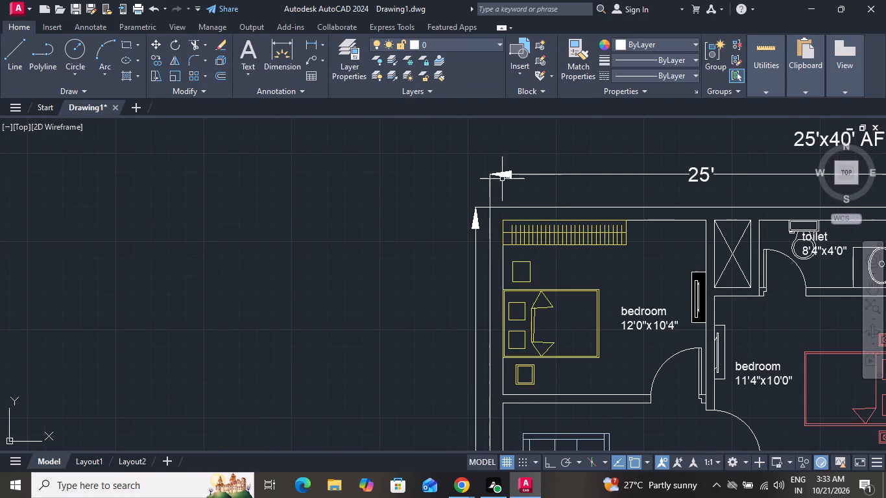
pyautogui.click(8, 58)
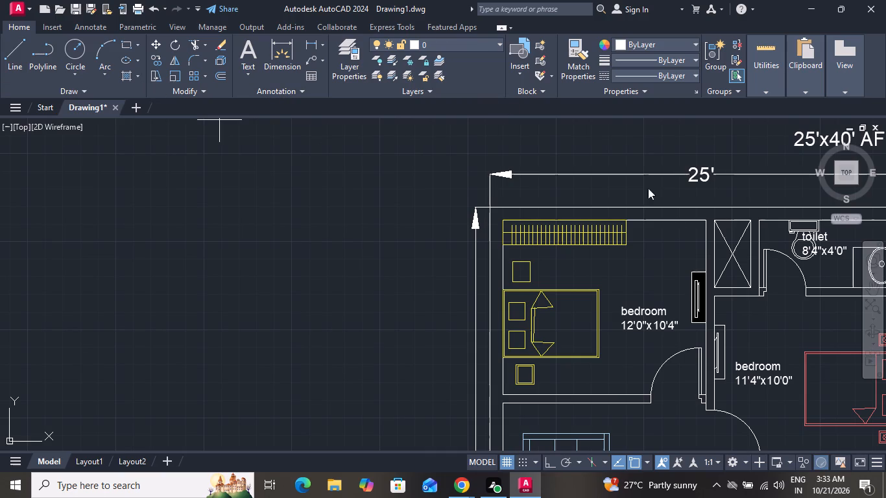
pyautogui.keyDown('ctrl'); pyautogui.scroll(4, 696, 223); pyautogui.keyUp('ctrl')
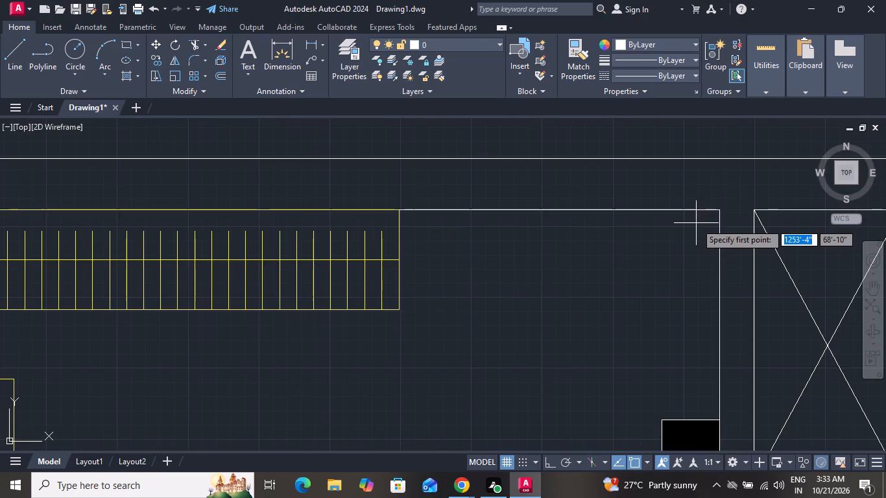
pyautogui.click(717, 210)
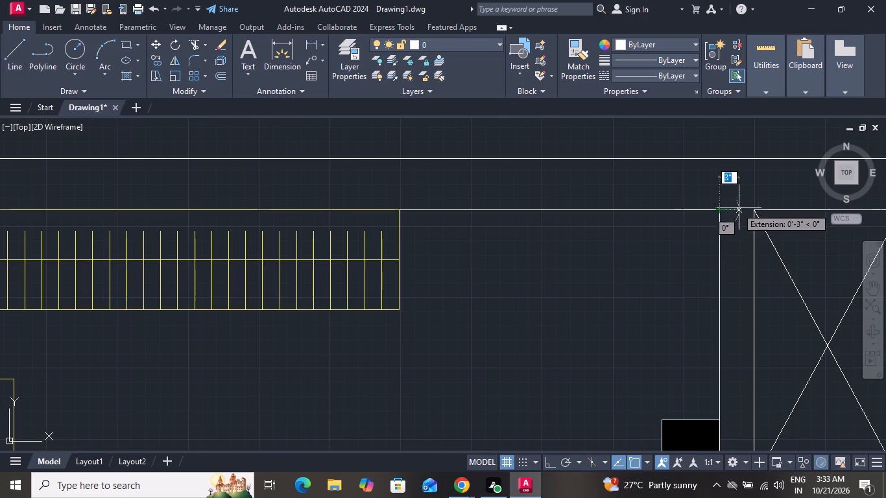
pyautogui.click(753, 207)
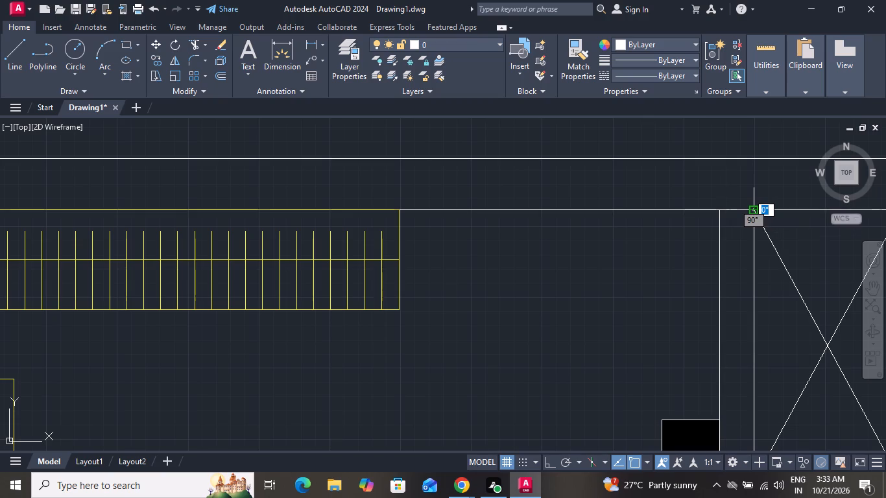
pyautogui.rightClick(753, 207)
pyautogui.click(761, 230)
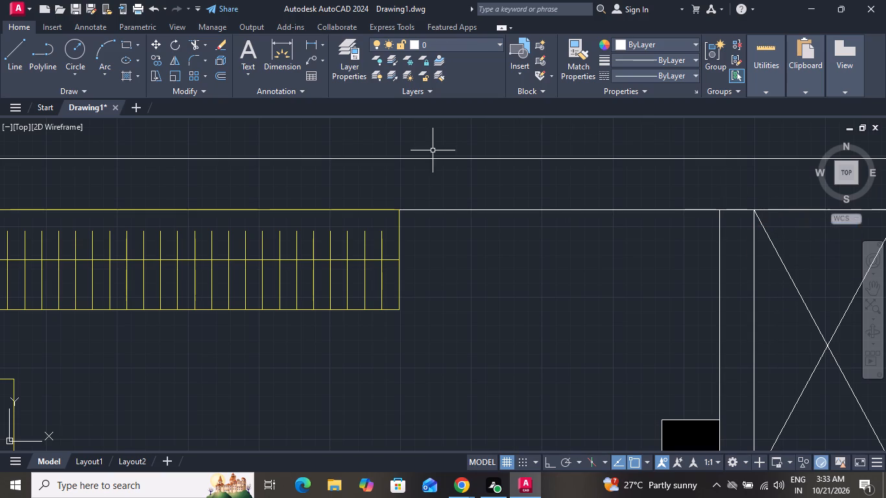
# Draw a second cross line in the same bedroom wall, just above the black-filled TV unit.
pyautogui.click(13, 49)
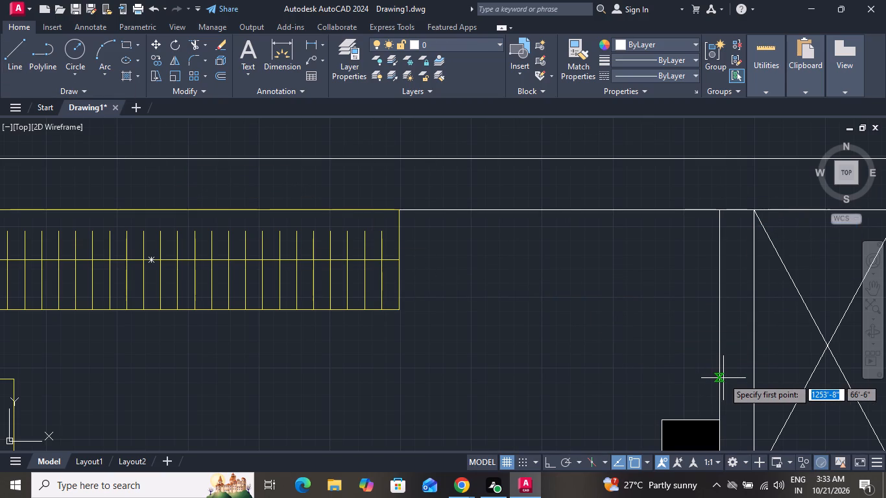
pyautogui.moveTo(718, 379); pyautogui.dragTo(751, 379)
pyautogui.click(751, 379)
pyautogui.rightClick(751, 379)
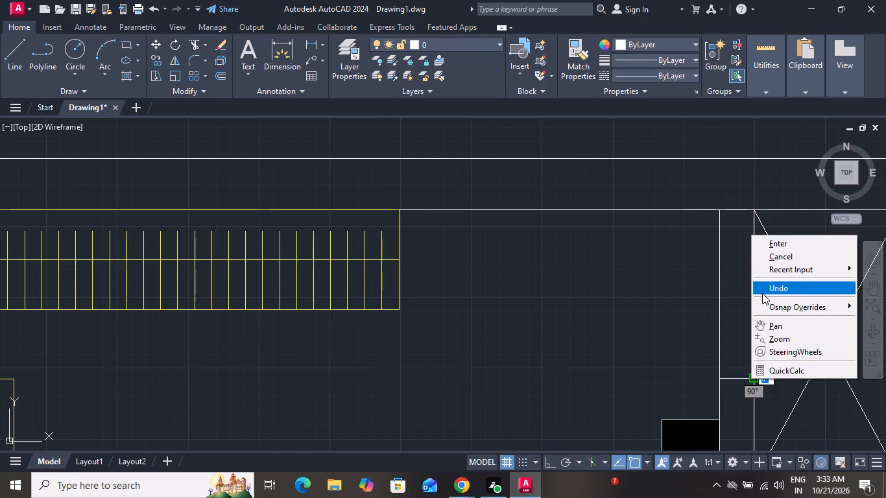
pyautogui.click(772, 255)
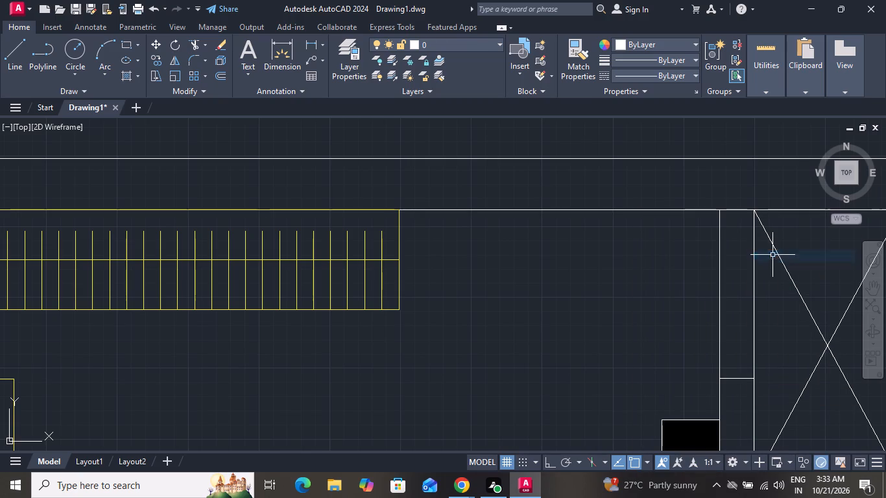
# Draw a lengthwise centre line in this wall between the midpoints of its two cross lines.
pyautogui.click(5, 57)
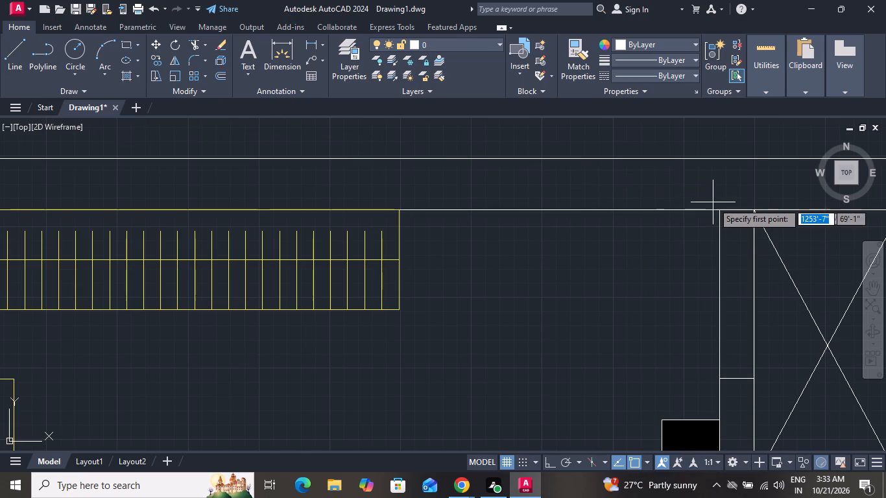
pyautogui.doubleClick(736, 211)
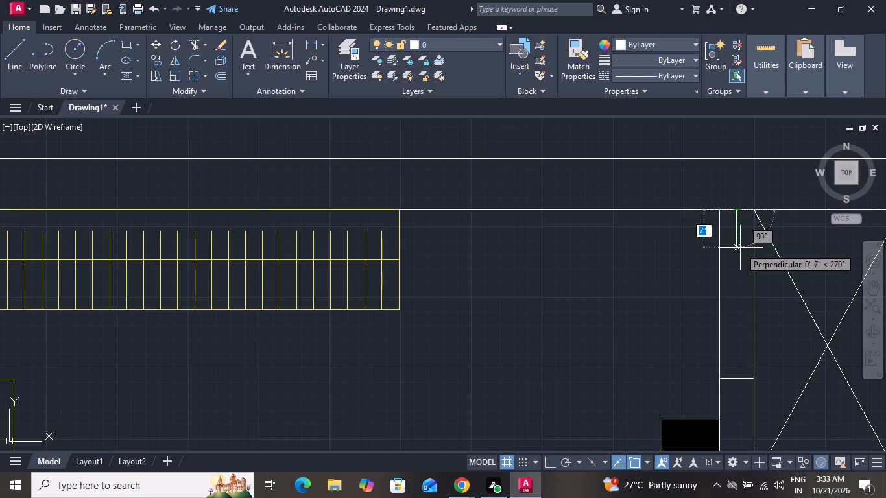
pyautogui.click(734, 376)
pyautogui.rightClick(734, 376)
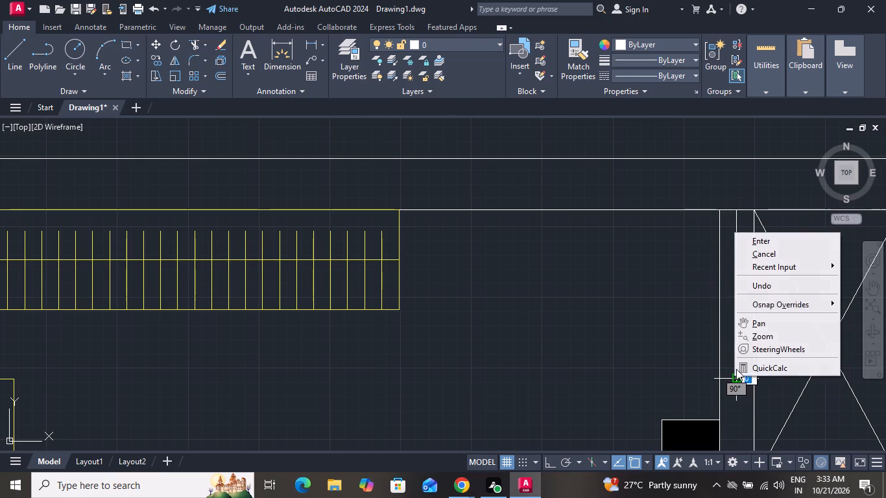
pyautogui.click(767, 254)
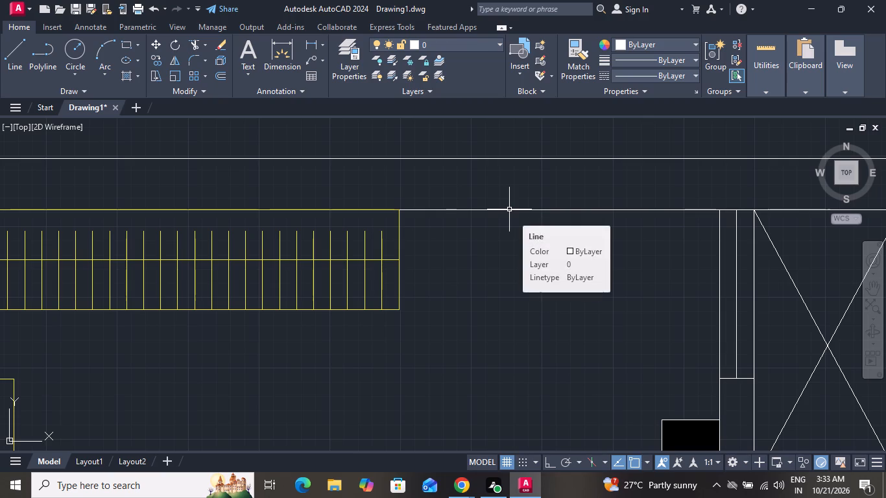
# Draw a 6" line across the upper end of the wall between the coloured plan's upper crossed shaft and the adjoining toilet.
pyautogui.click(23, 44)
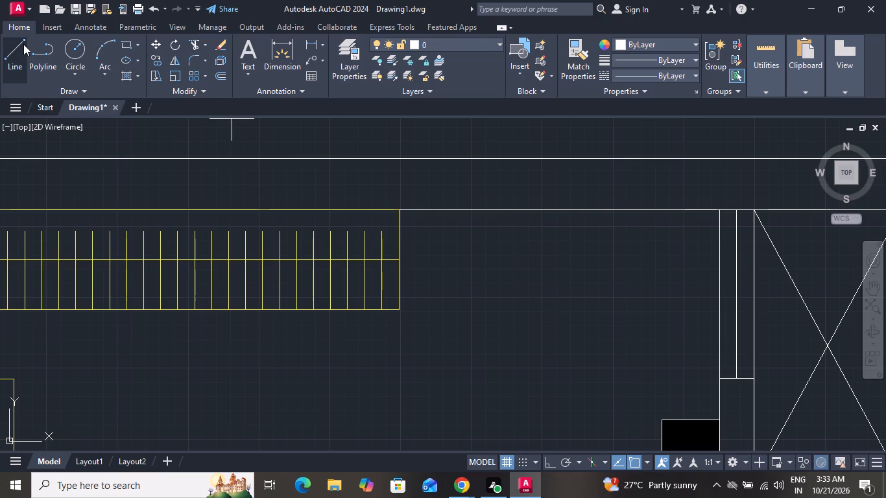
pyautogui.keyDown('ctrl'); pyautogui.scroll(-3, 82, 84); pyautogui.keyUp('ctrl')
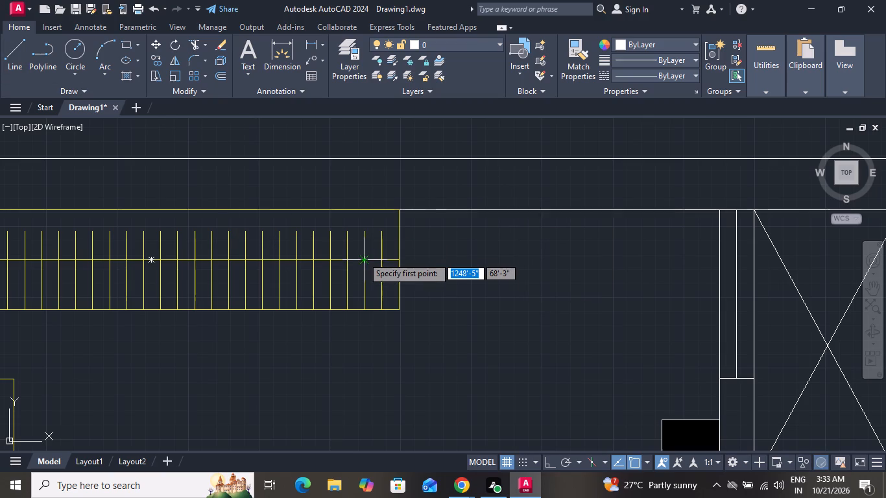
pyautogui.keyDown('ctrl'); pyautogui.scroll(-1, 363, 257); pyautogui.keyUp('ctrl')
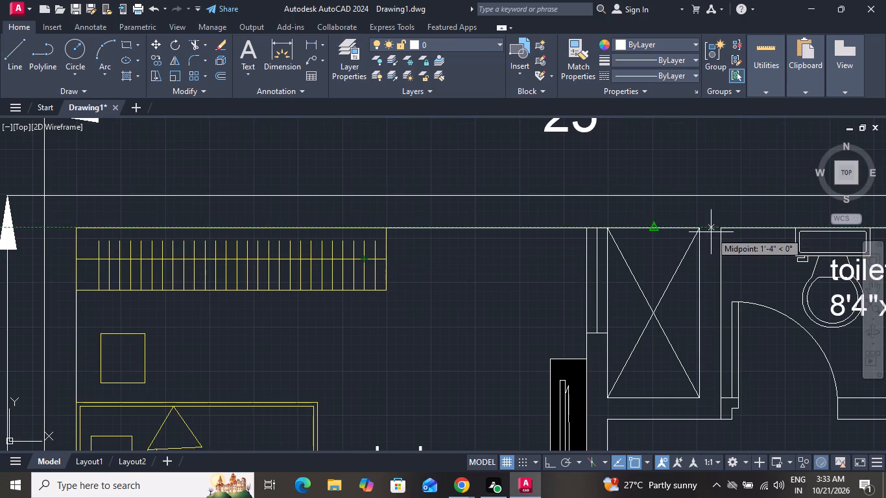
pyautogui.moveTo(698, 231); pyautogui.dragTo(717, 231)
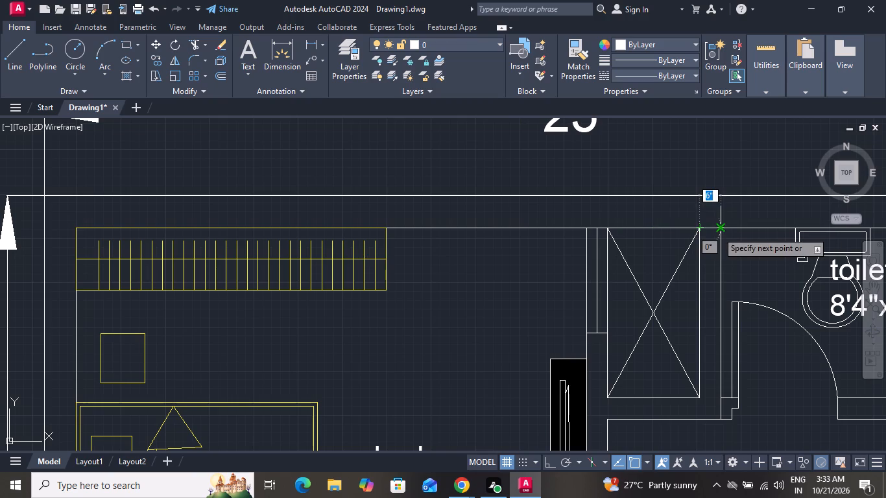
pyautogui.click(717, 231)
pyautogui.rightClick(717, 231)
pyautogui.click(729, 250)
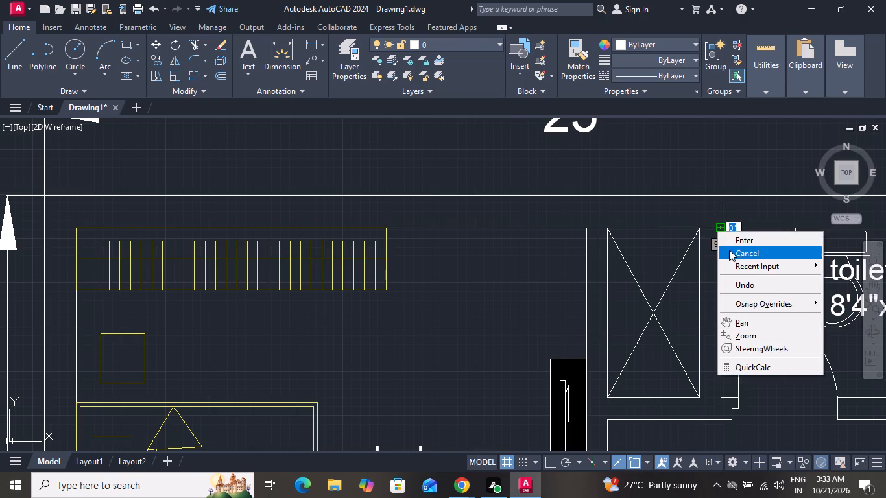
# Draw a second 6" cross line in the shaft–toilet wall, level with the lower cross line in the bedroom wall.
pyautogui.click(0, 55)
pyautogui.click(16, 51)
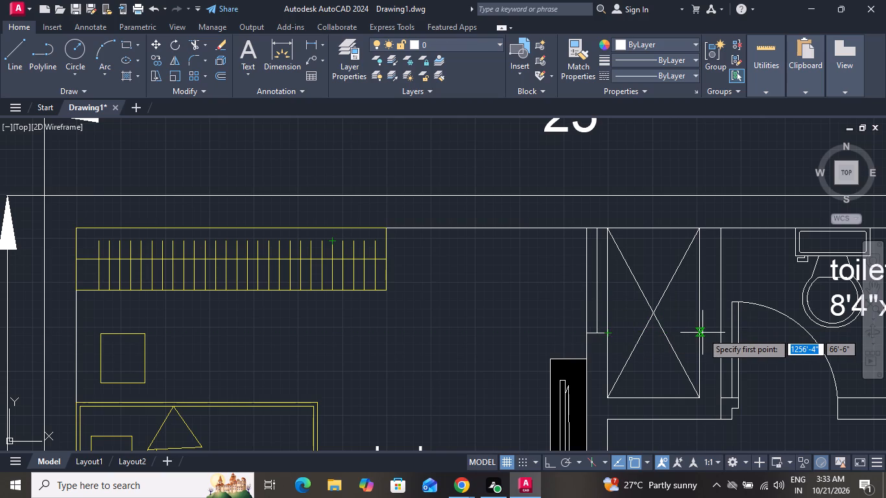
pyautogui.moveTo(700, 333); pyautogui.dragTo(723, 331)
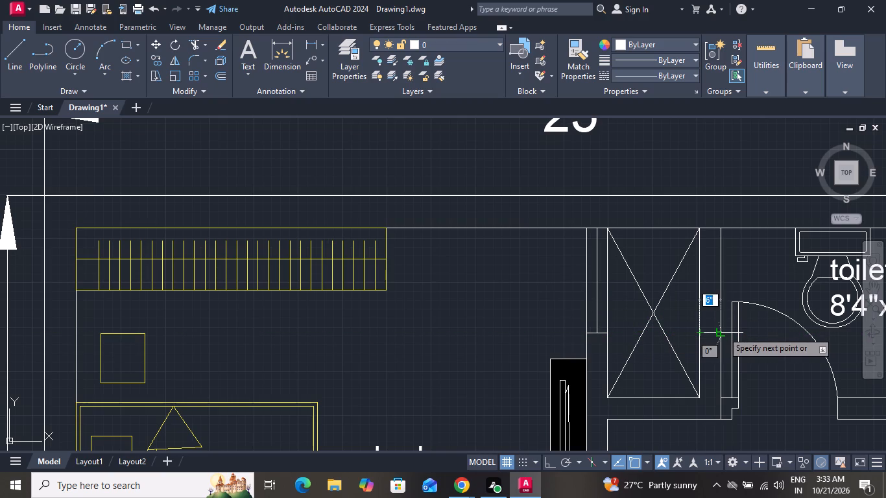
pyautogui.click(723, 331)
pyautogui.rightClick(723, 331)
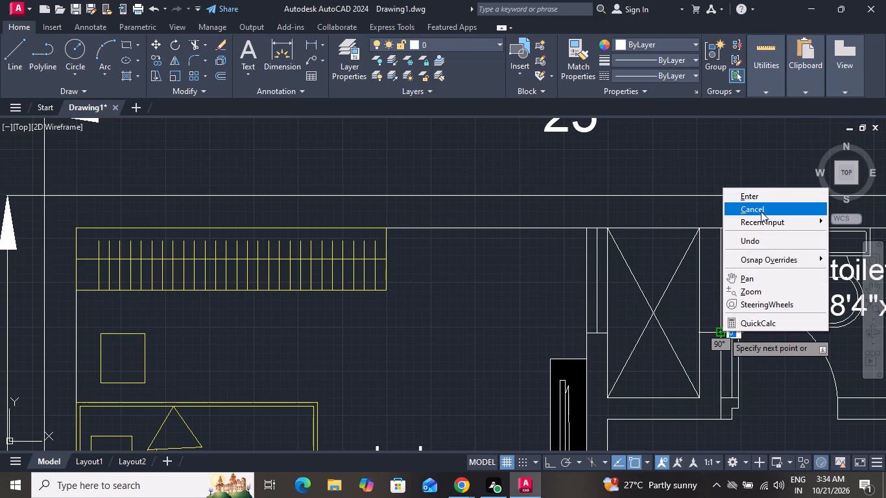
pyautogui.click(761, 211)
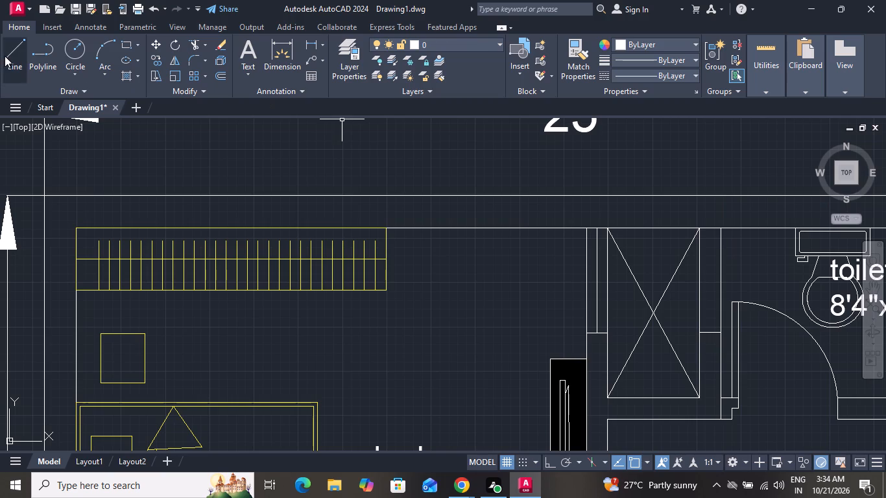
# Draw a lengthwise centre line in the shaft–toilet wall between the midpoints of its two cross lines.
pyautogui.click(5, 56)
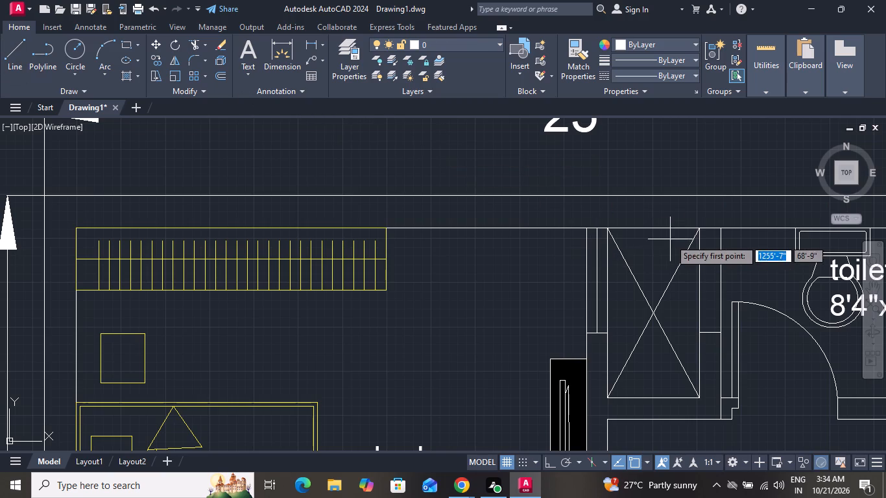
pyautogui.moveTo(710, 228); pyautogui.dragTo(712, 261)
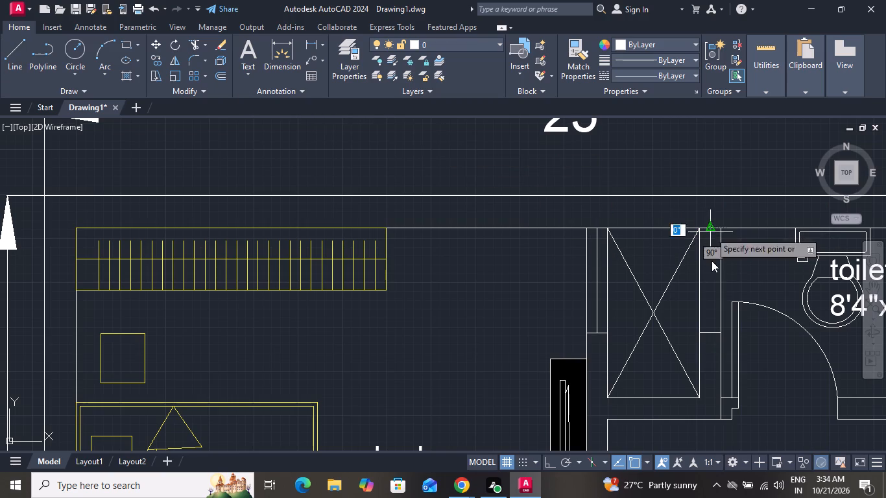
pyautogui.moveTo(712, 261); pyautogui.dragTo(723, 294)
pyautogui.click(711, 332)
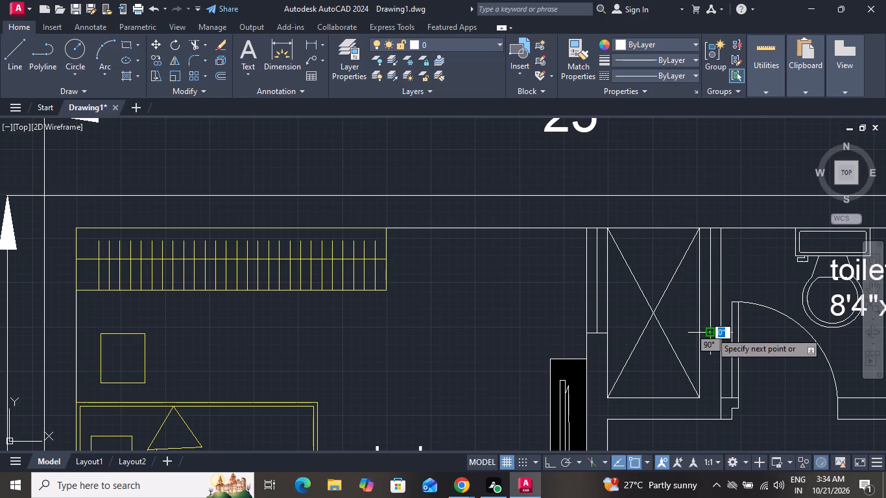
pyautogui.rightClick(711, 332)
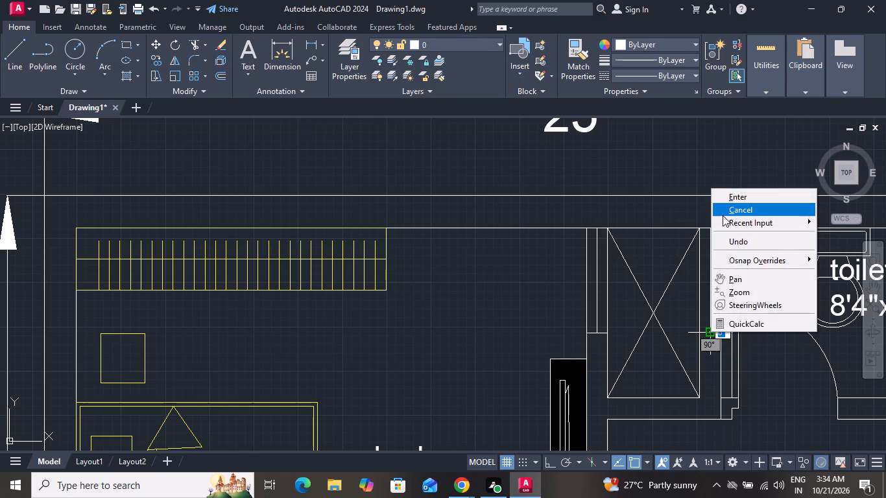
pyautogui.click(723, 215)
# Draw a line across the wall between the 8'4"x4'4" toilet and its crossed shaft, at the wall's midpoint.
pyautogui.keyDown('ctrl'); pyautogui.scroll(-5, 723, 215); pyautogui.keyUp('ctrl')
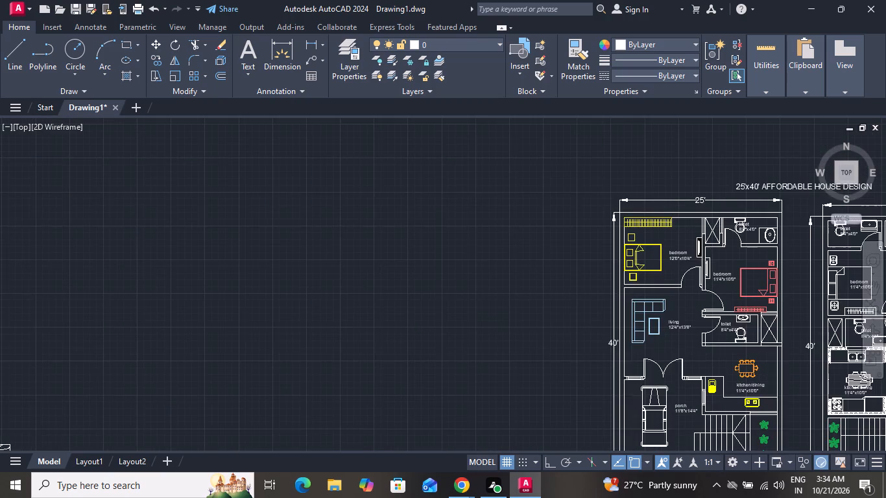
pyautogui.keyDown('ctrl'); pyautogui.scroll(4, 715, 236); pyautogui.keyUp('ctrl')
pyautogui.keyDown('ctrl'); pyautogui.scroll(-4, 715, 236); pyautogui.keyUp('ctrl')
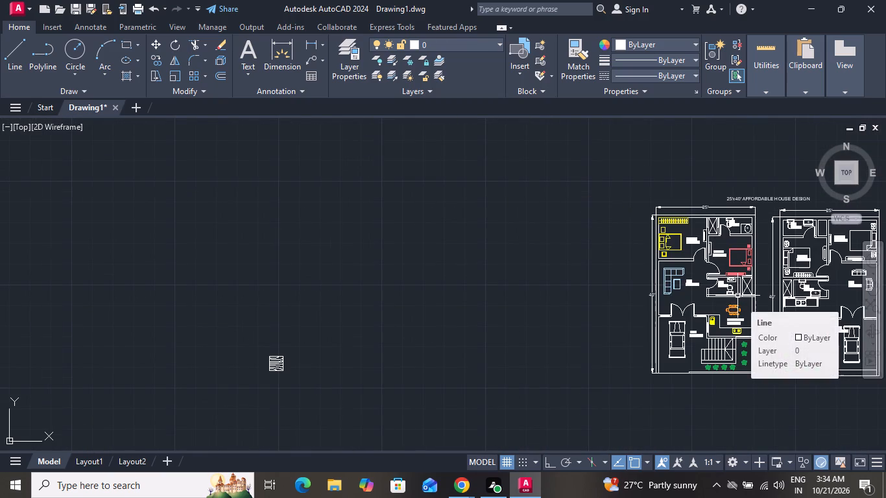
pyautogui.keyDown('ctrl'); pyautogui.scroll(3, 756, 298); pyautogui.keyUp('ctrl')
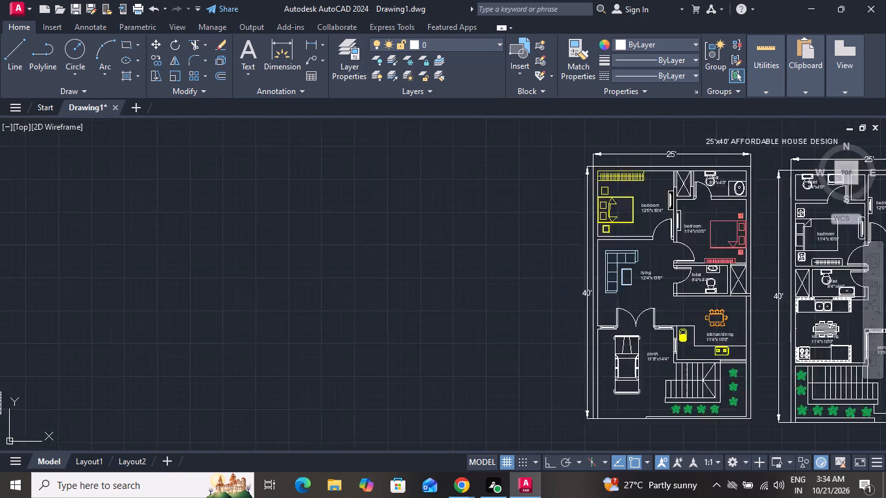
pyautogui.keyDown('ctrl'); pyautogui.scroll(1, 756, 298); pyautogui.keyUp('ctrl')
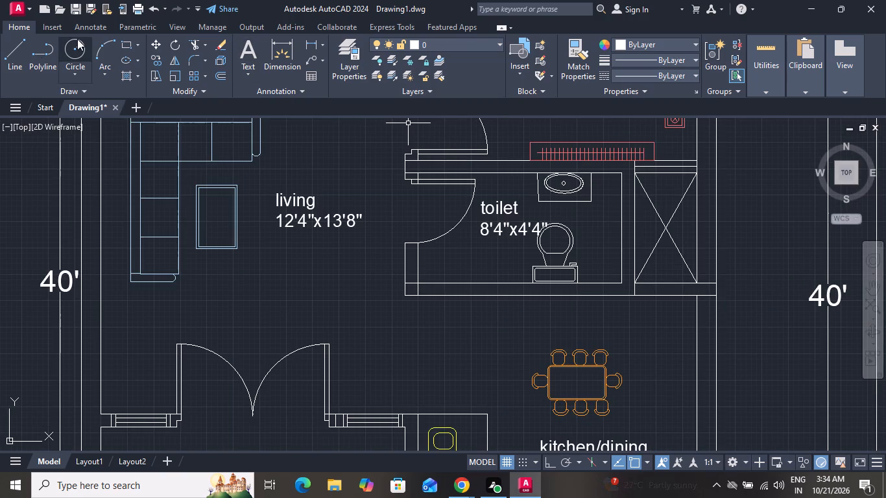
pyautogui.click(0, 59)
pyautogui.click(15, 53)
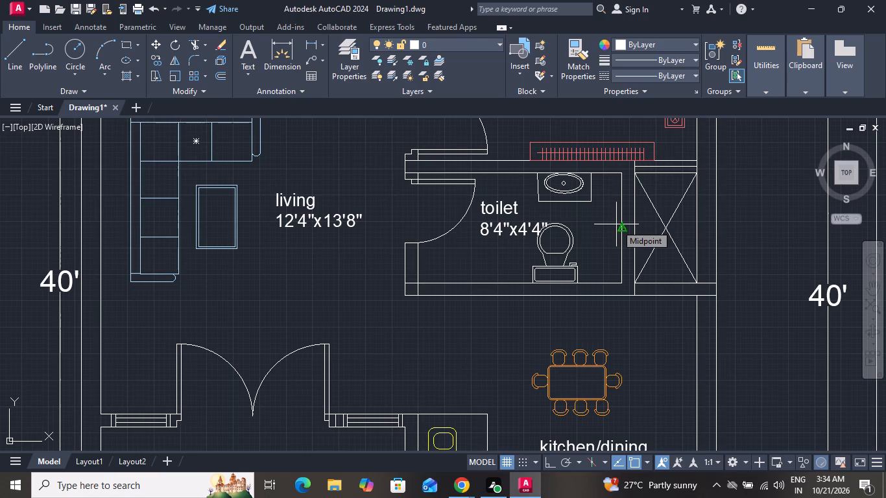
pyautogui.moveTo(621, 231); pyautogui.dragTo(624, 231)
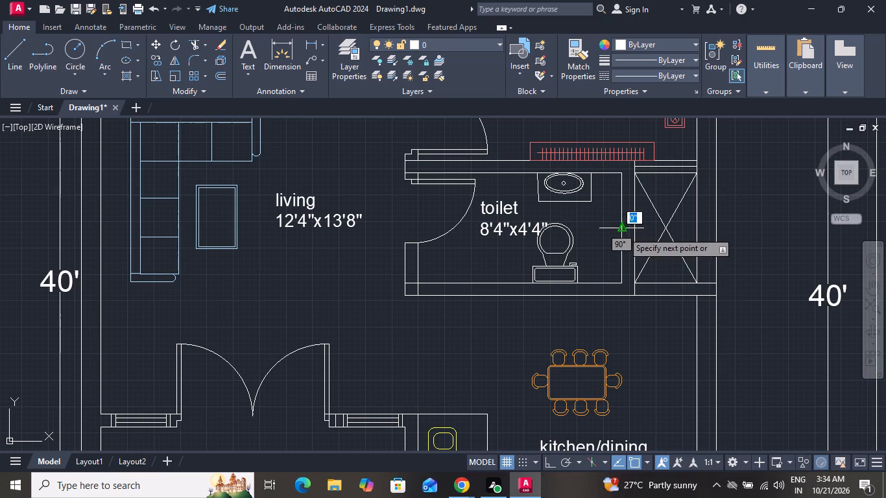
pyautogui.moveTo(624, 231); pyautogui.dragTo(632, 230)
pyautogui.click(632, 230)
pyautogui.rightClick(632, 230)
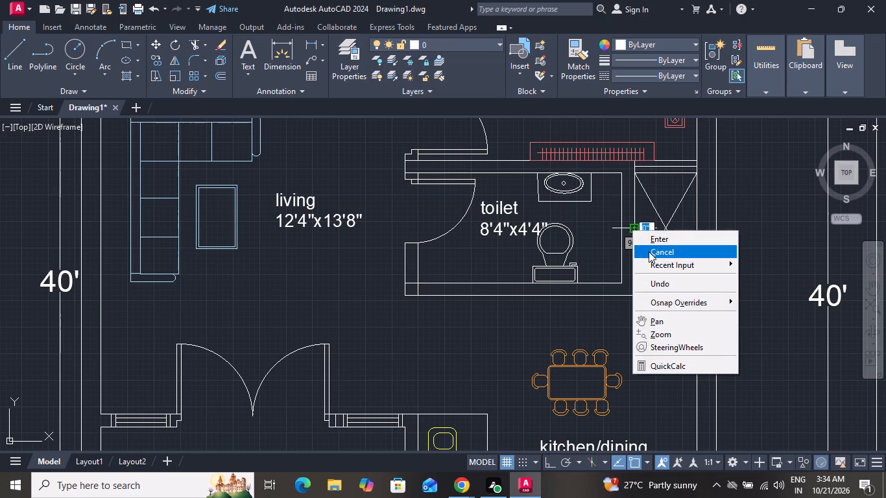
pyautogui.click(649, 252)
# Offset the toilet wall's middle cross line 1' to both sides along the wall.
pyautogui.write("O 1'")
pyautogui.press('Return')
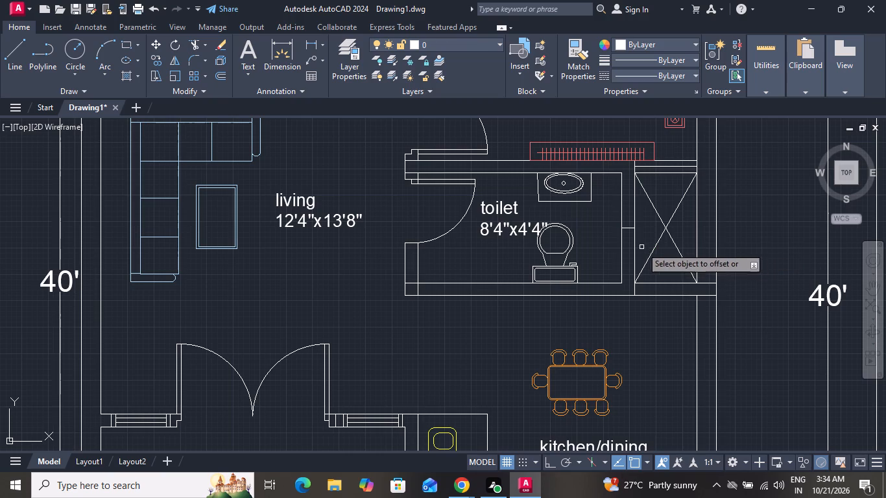
pyautogui.click(629, 228)
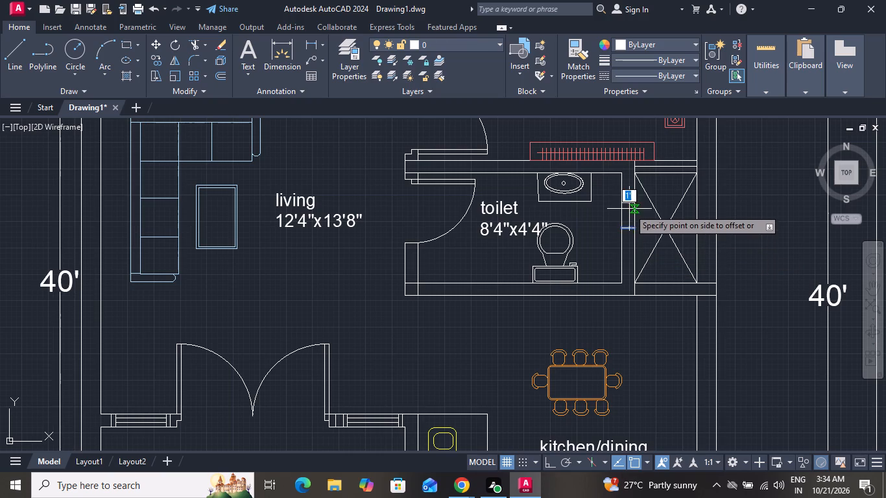
pyautogui.moveTo(629, 209); pyautogui.dragTo(627, 230)
pyautogui.click(627, 230)
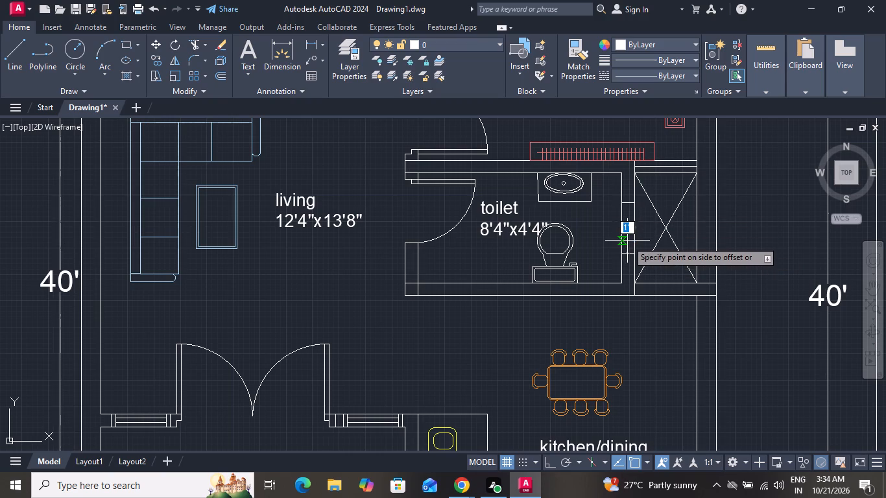
pyautogui.click(627, 241)
pyautogui.rightClick(627, 241)
pyautogui.click(649, 261)
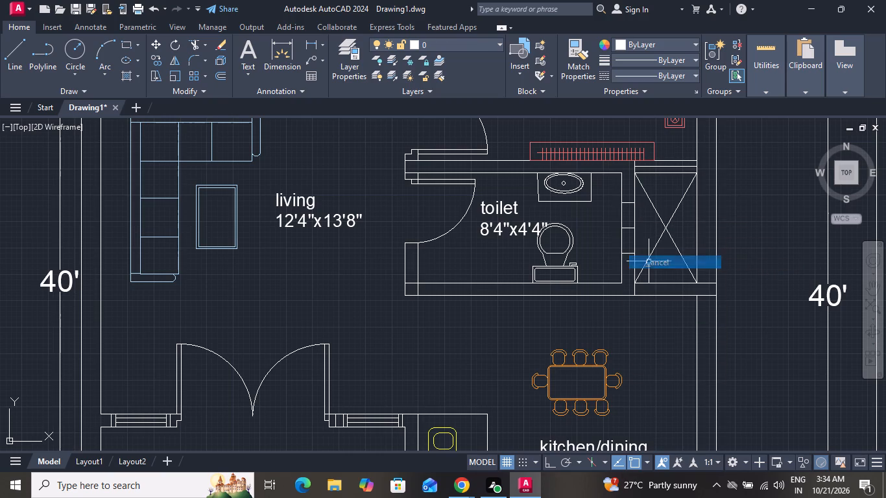
# Offset the upper and lower cross lines of the toilet window outward by 2" each.
pyautogui.write('O 2"')
pyautogui.press('Return')
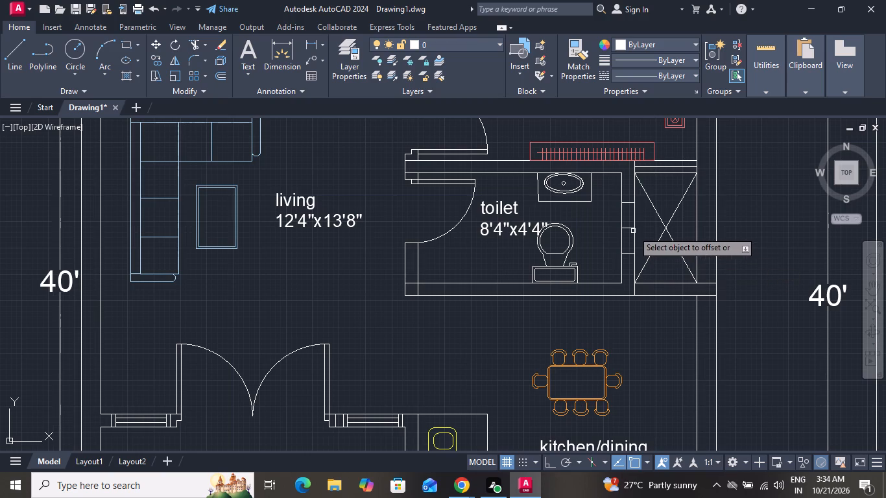
pyautogui.click(627, 203)
pyautogui.moveTo(627, 197); pyautogui.dragTo(631, 250)
pyautogui.moveTo(630, 255); pyautogui.dragTo(631, 268)
pyautogui.click(631, 268)
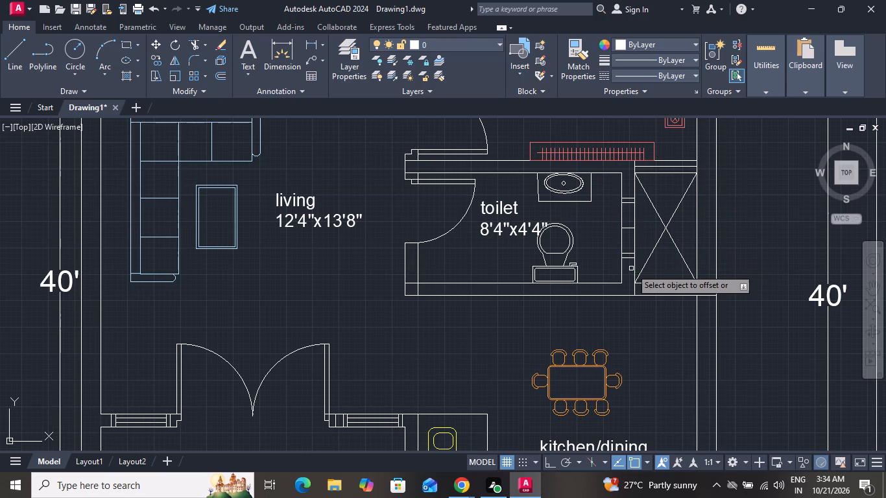
pyautogui.rightClick(631, 268)
pyautogui.click(656, 288)
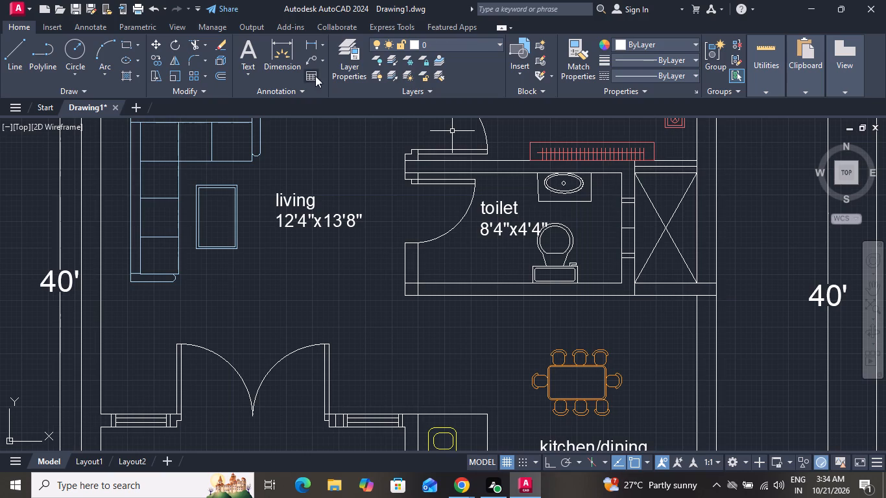
# Draw a 2' lengthwise centre line in the toilet window between the midpoints of its two inner end lines.
pyautogui.click(25, 56)
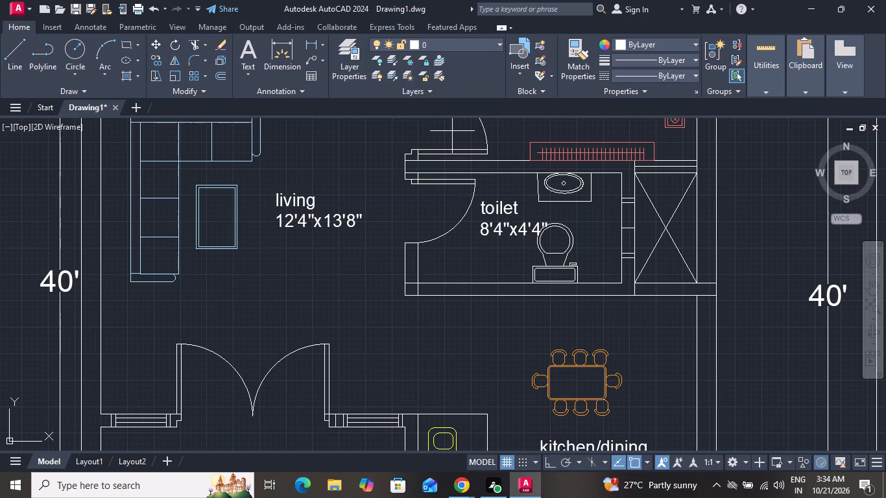
pyautogui.click(627, 206)
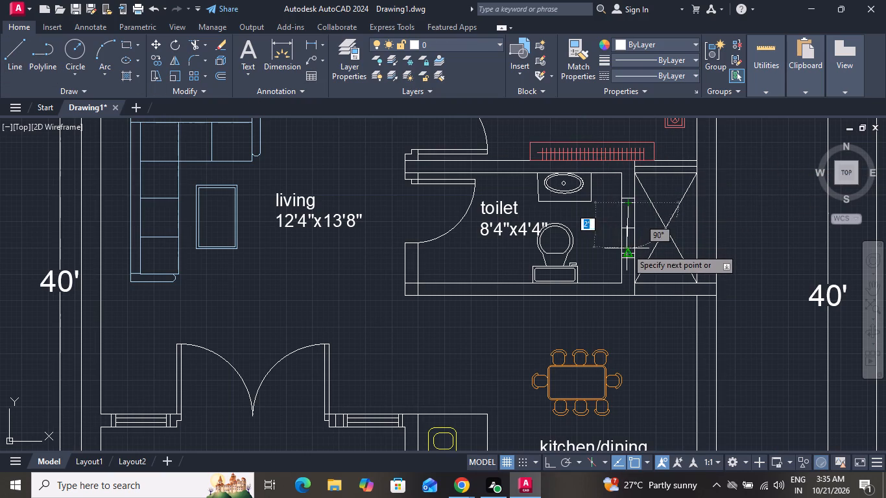
pyautogui.click(628, 252)
pyautogui.rightClick(628, 252)
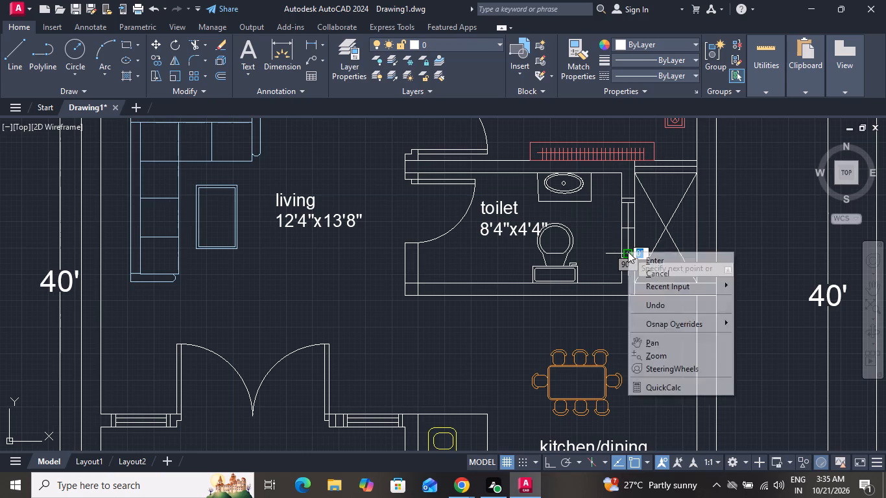
pyautogui.click(651, 278)
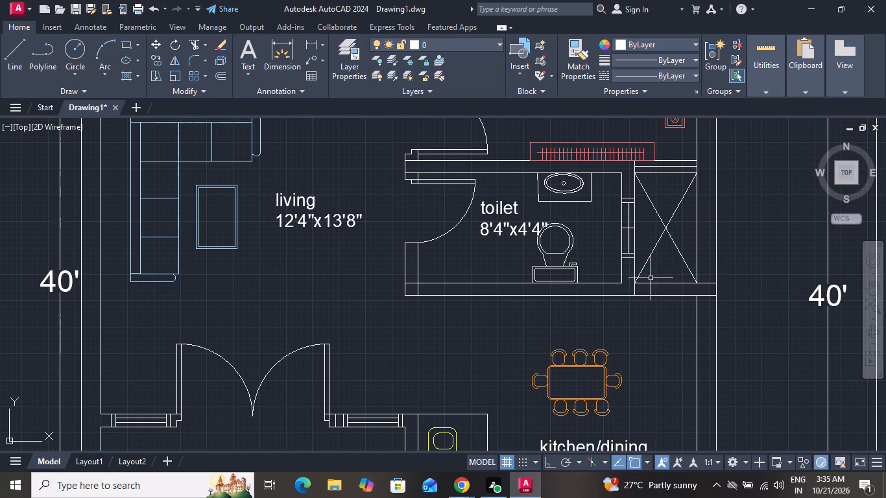
# Offset the toilet window's lengthwise centre line 1" to both sides.
pyautogui.write('O')
pyautogui.press('space')
pyautogui.press('1')
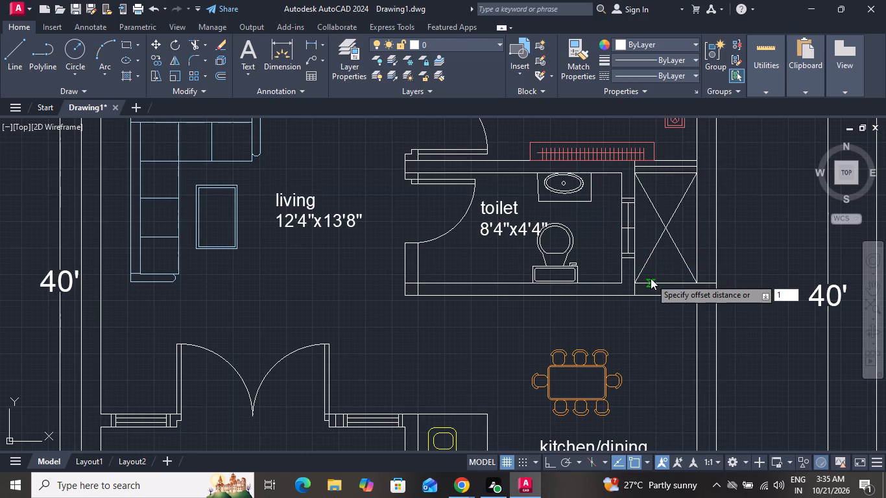
pyautogui.hotkey('shift', '"')
pyautogui.press('Return')
pyautogui.keyDown('ctrl'); pyautogui.scroll(2, 610, 241); pyautogui.keyUp('ctrl')
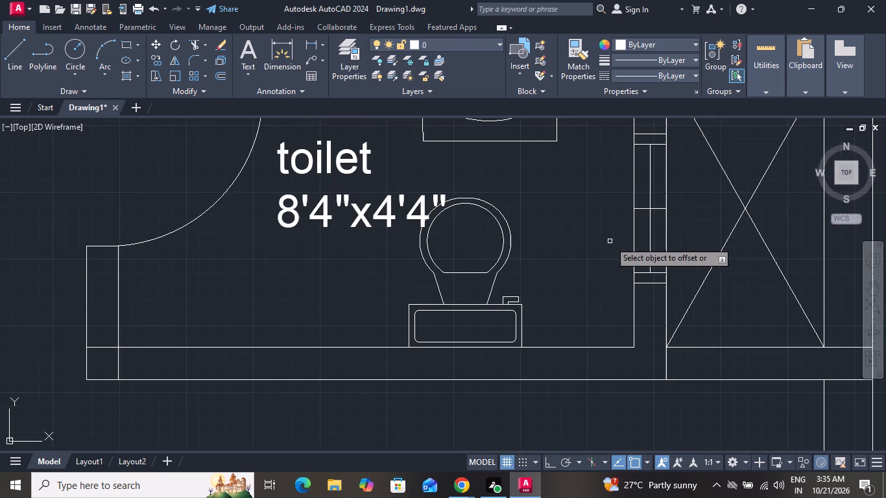
pyautogui.click(649, 239)
pyautogui.click(675, 244)
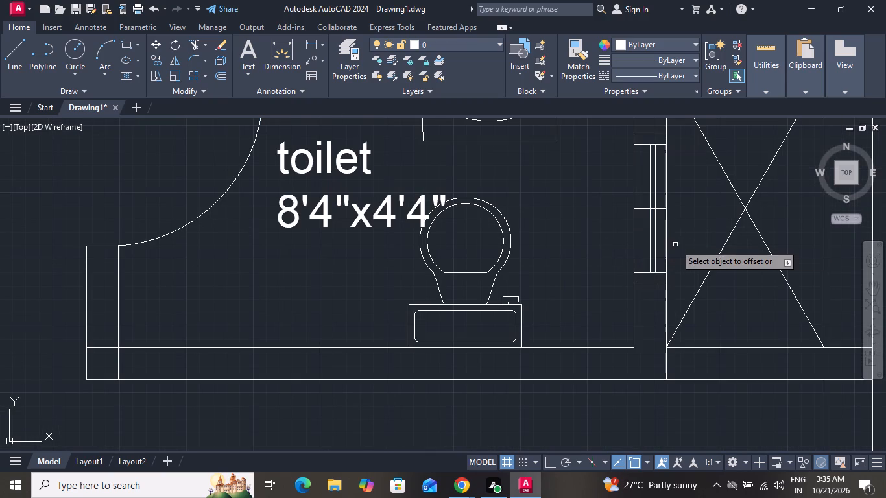
pyautogui.click(651, 242)
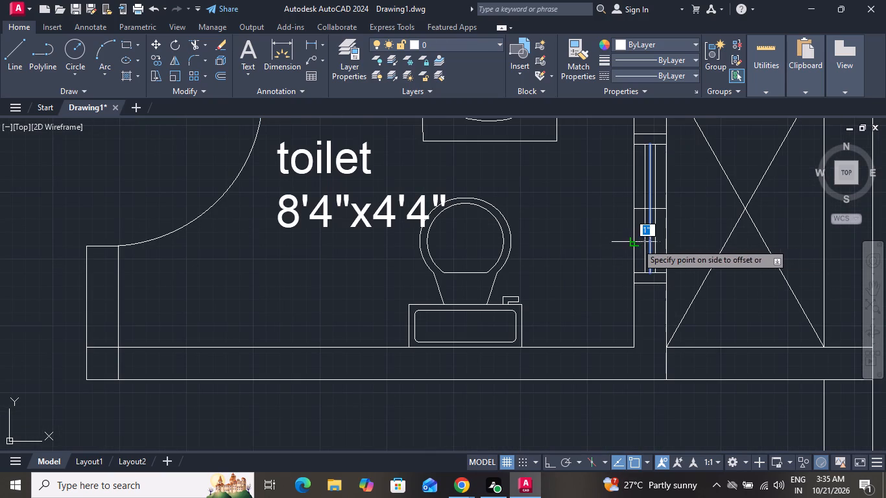
pyautogui.click(637, 243)
pyautogui.rightClick(637, 243)
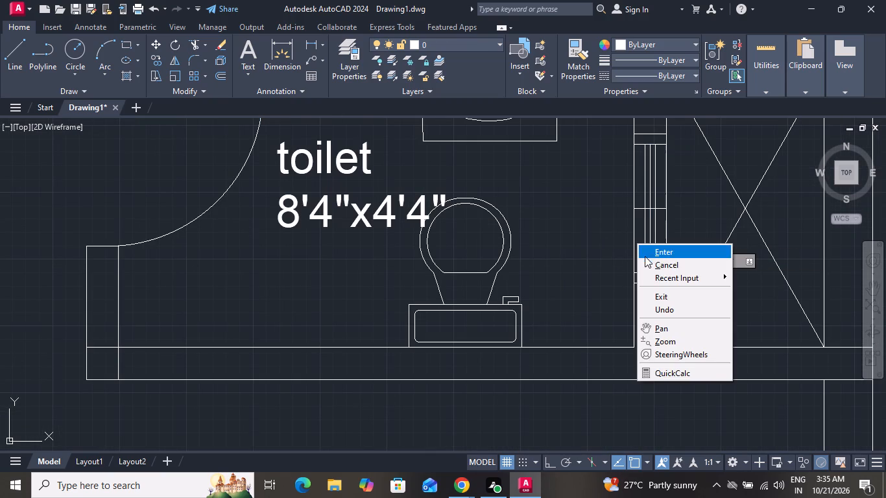
pyautogui.click(647, 259)
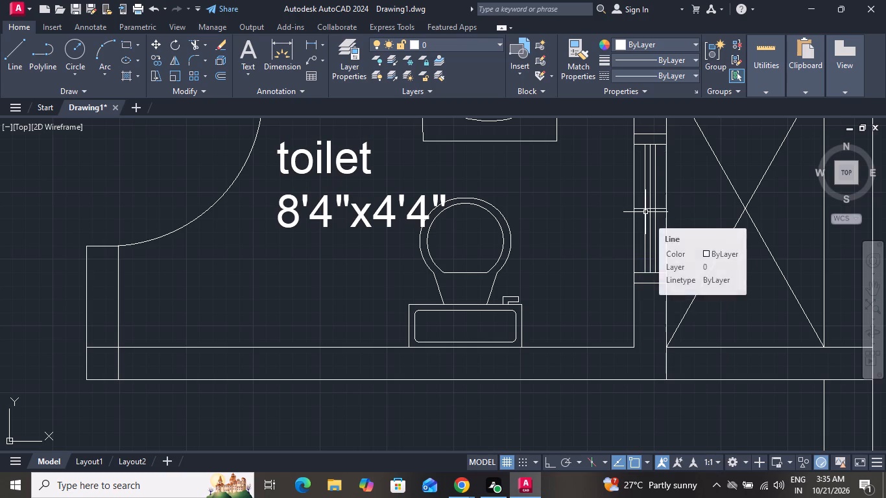
# Delete the toilet window's lengthwise centre line and its middle cross line.
pyautogui.keyDown('ctrl'); pyautogui.scroll(2, 645, 212); pyautogui.keyUp('ctrl')
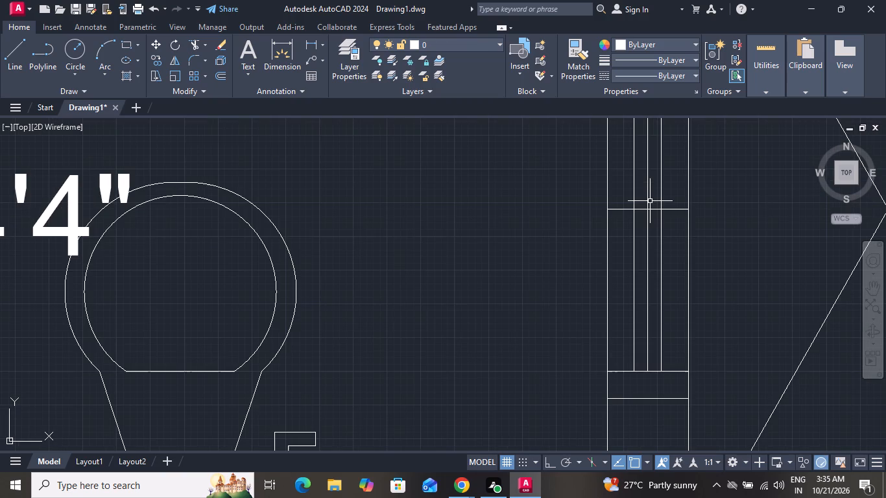
pyautogui.moveTo(650, 201); pyautogui.dragTo(646, 219)
pyautogui.click(646, 219)
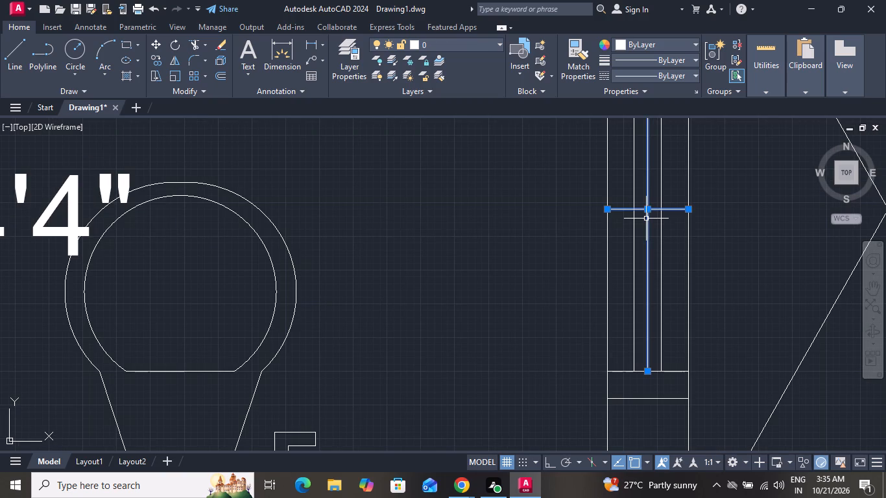
pyautogui.press('Delete')
# Draw a line across the outer wall beside the second plan's crossed toilet shaft, level with the shaft's midpoint.
pyautogui.keyDown('ctrl'); pyautogui.scroll(-4, 646, 219); pyautogui.keyUp('ctrl')
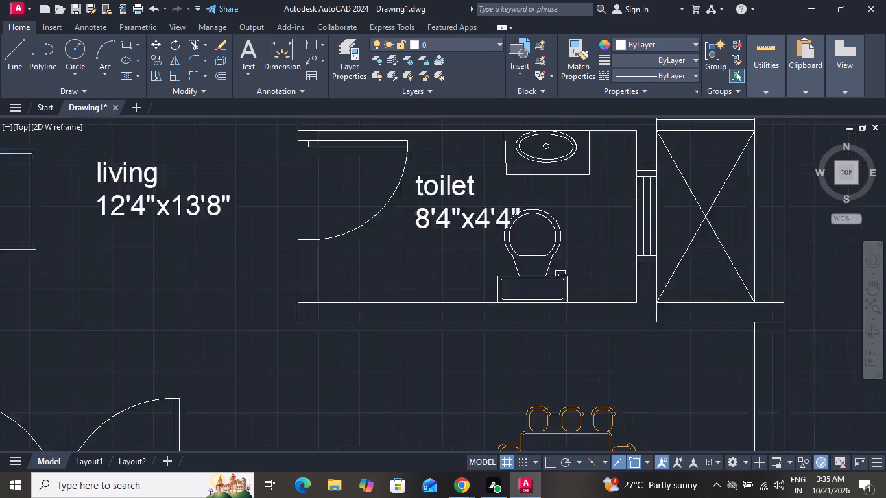
pyautogui.keyDown('ctrl'); pyautogui.scroll(-2, 646, 219); pyautogui.keyUp('ctrl')
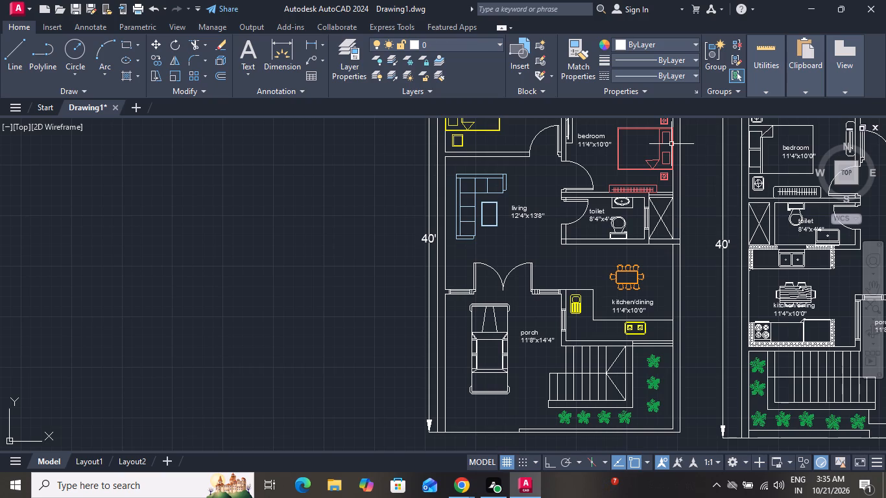
pyautogui.click(5, 59)
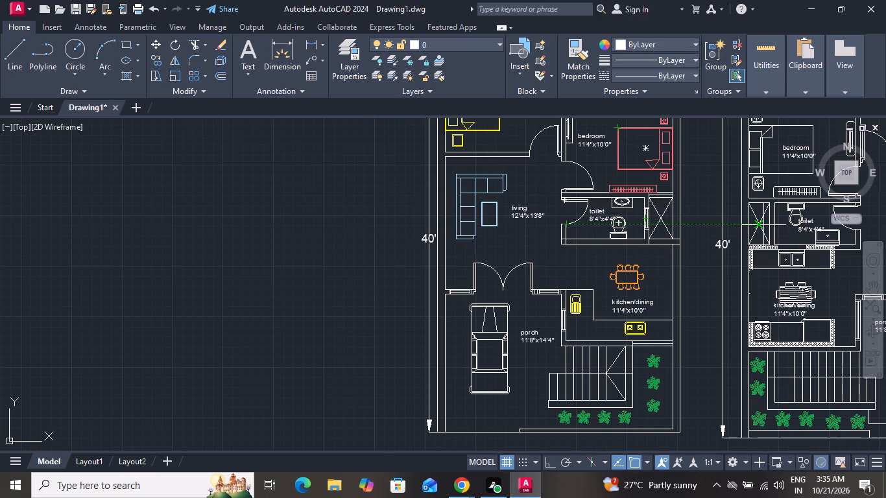
pyautogui.keyDown('ctrl'); pyautogui.scroll(2, 763, 225); pyautogui.keyUp('ctrl')
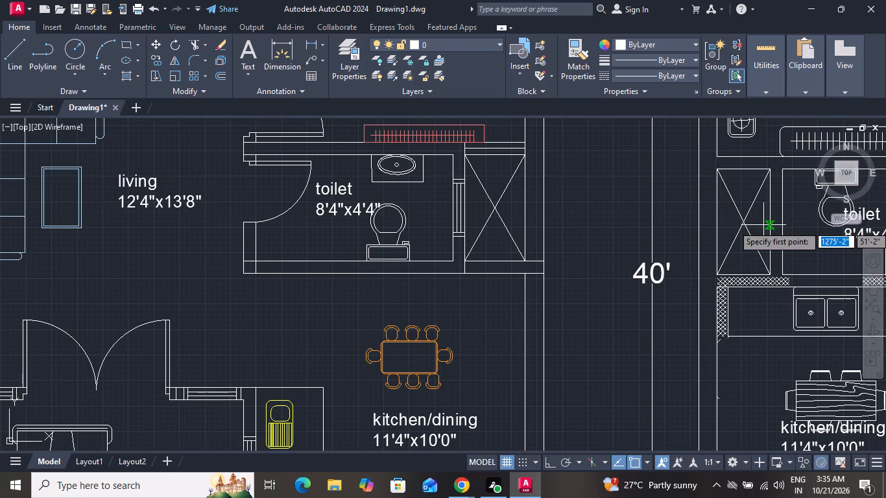
pyautogui.click(719, 222)
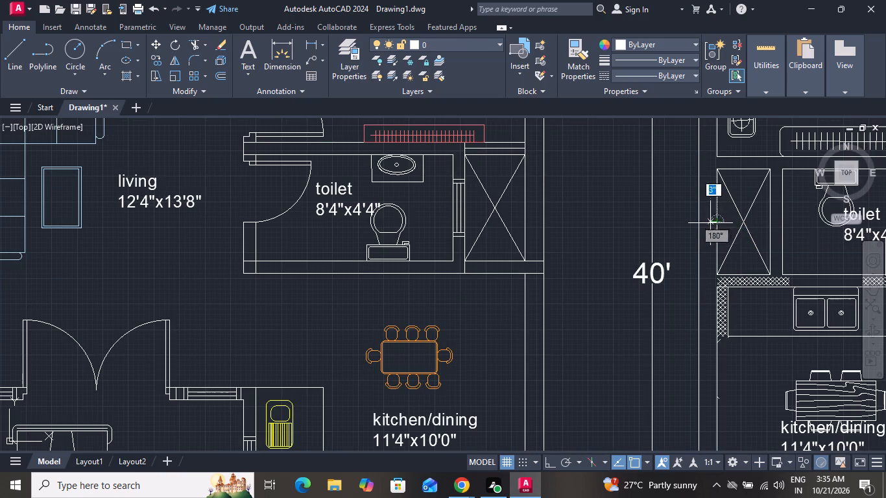
pyautogui.click(697, 226)
pyautogui.rightClick(697, 226)
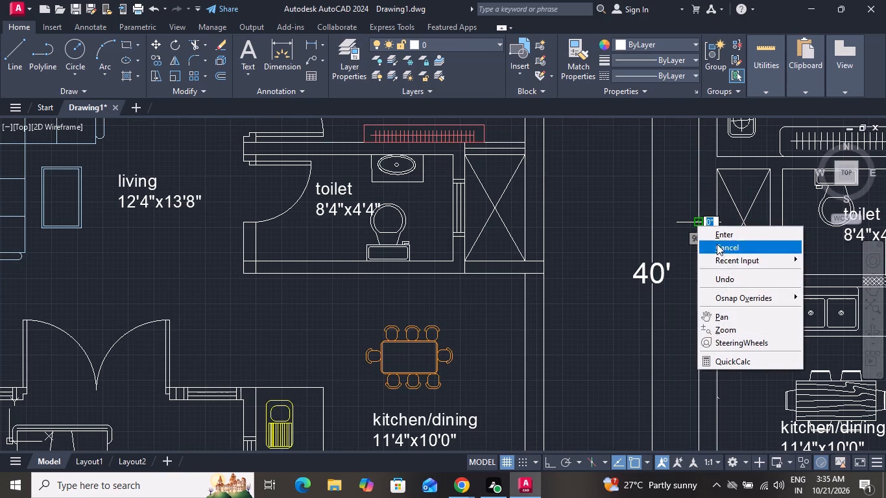
pyautogui.click(719, 248)
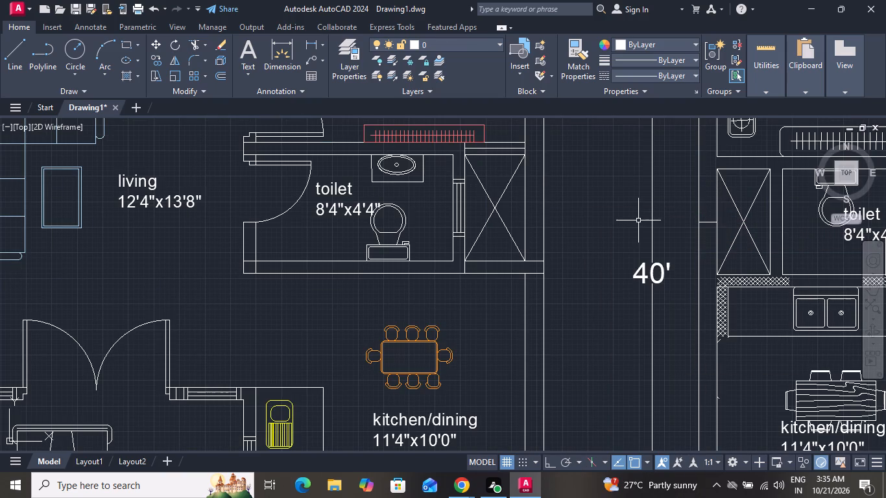
# Offset the cross line in the second plan's shaft wall 1' to both sides along the wall.
pyautogui.write("O 1'")
pyautogui.press('Return')
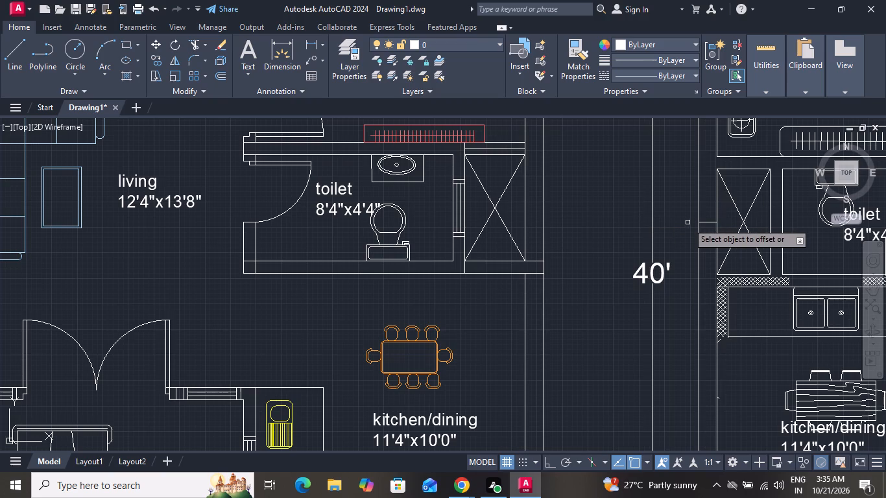
pyautogui.click(704, 222)
pyautogui.moveTo(700, 200); pyautogui.dragTo(708, 224)
pyautogui.click(708, 224)
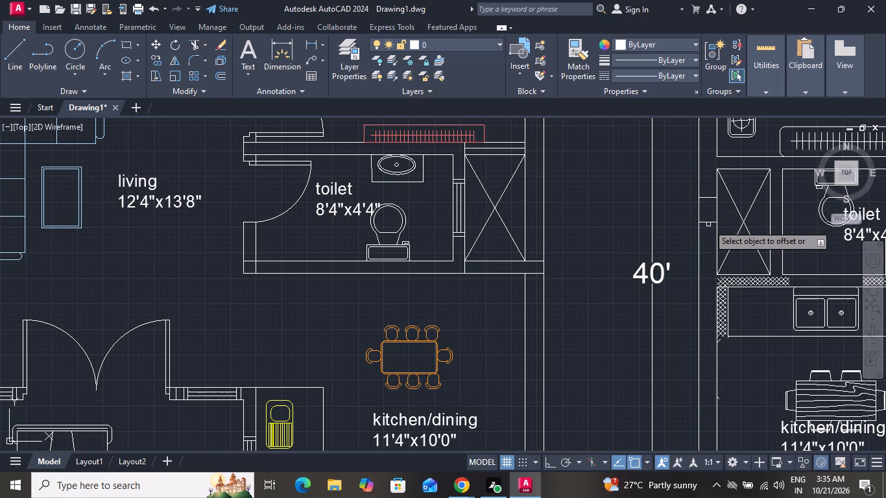
pyautogui.moveTo(709, 222); pyautogui.dragTo(717, 243)
pyautogui.click(717, 243)
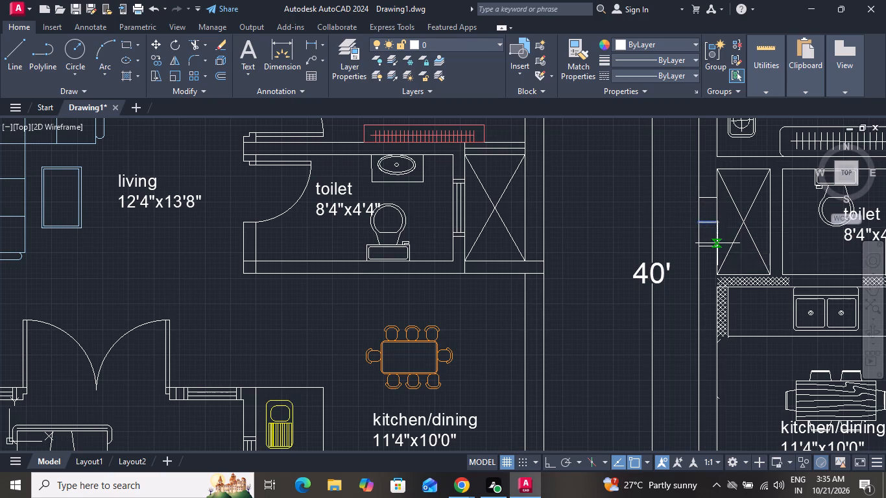
pyautogui.rightClick(717, 243)
pyautogui.click(726, 259)
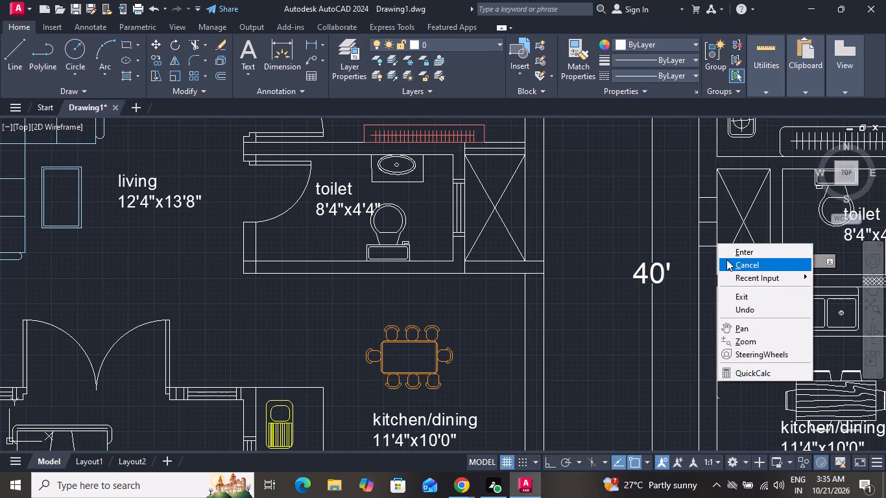
# Offset the upper and lower cross lines of the second plan's shaft window outward by 2" each.
pyautogui.write('O 2"')
pyautogui.press('Return')
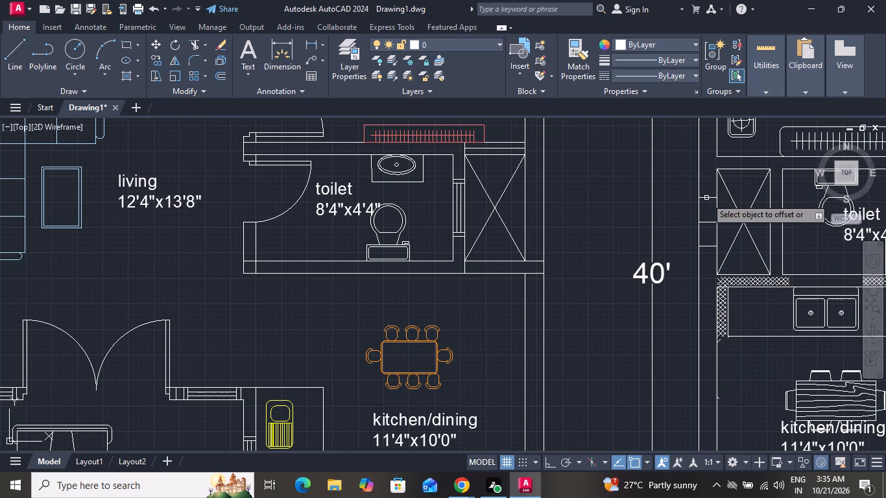
pyautogui.moveTo(706, 198); pyautogui.dragTo(707, 188)
pyautogui.moveTo(707, 188); pyautogui.dragTo(718, 259)
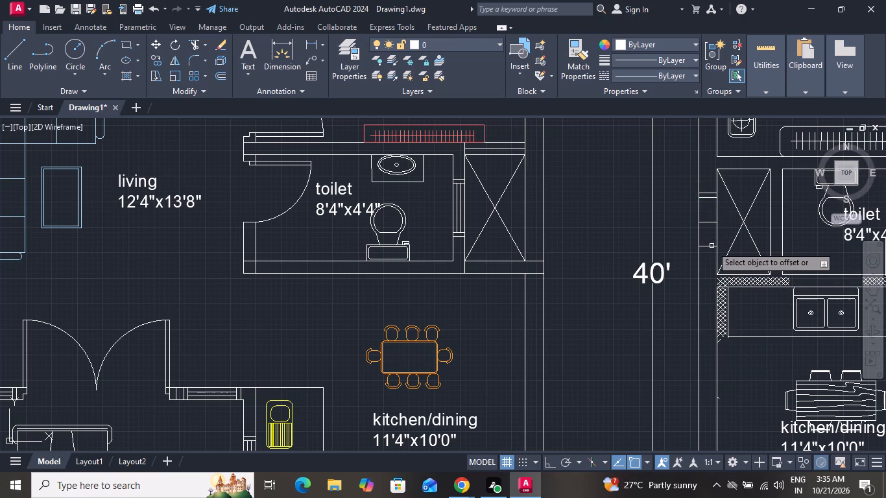
pyautogui.moveTo(712, 246); pyautogui.dragTo(712, 252)
pyautogui.click(712, 252)
pyautogui.rightClick(712, 252)
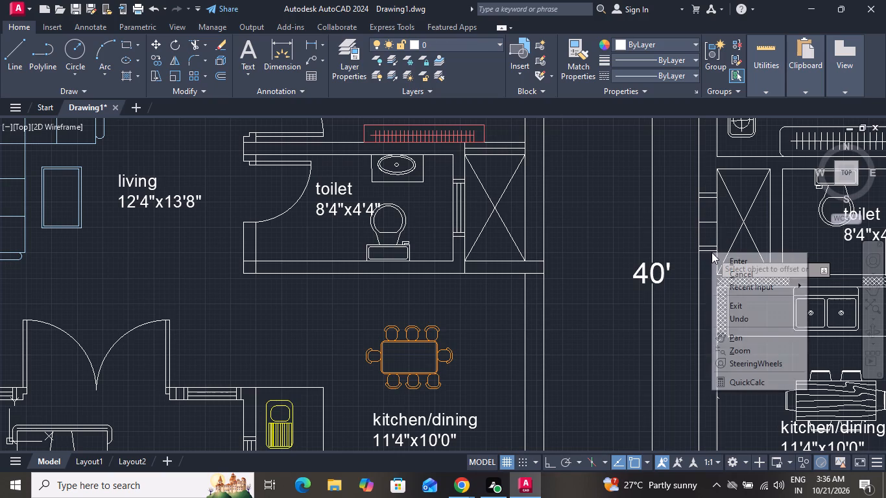
pyautogui.click(728, 269)
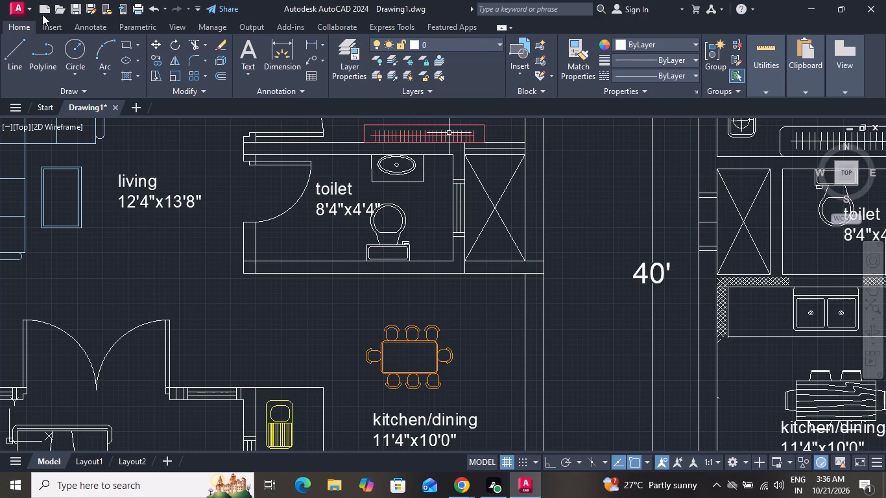
# Draw a lengthwise centre line in the second plan's shaft window between the midpoints of its two inner end lines.
pyautogui.click(23, 45)
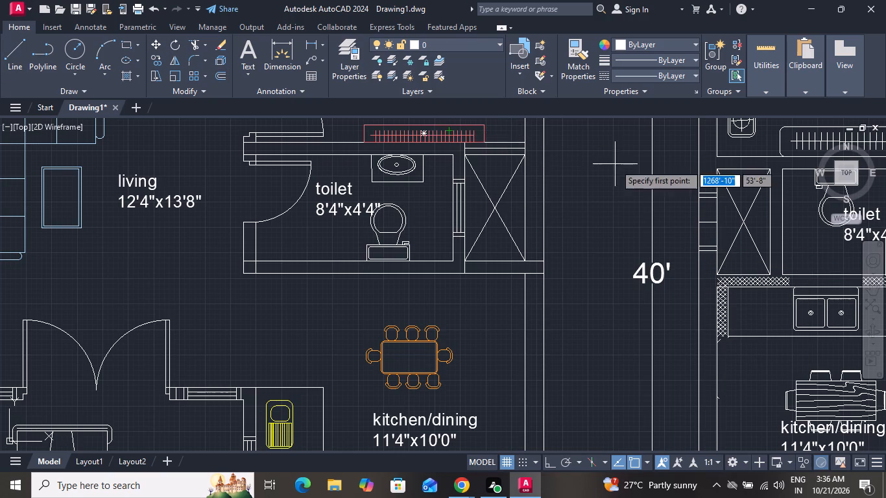
pyautogui.moveTo(706, 200); pyautogui.dragTo(711, 233)
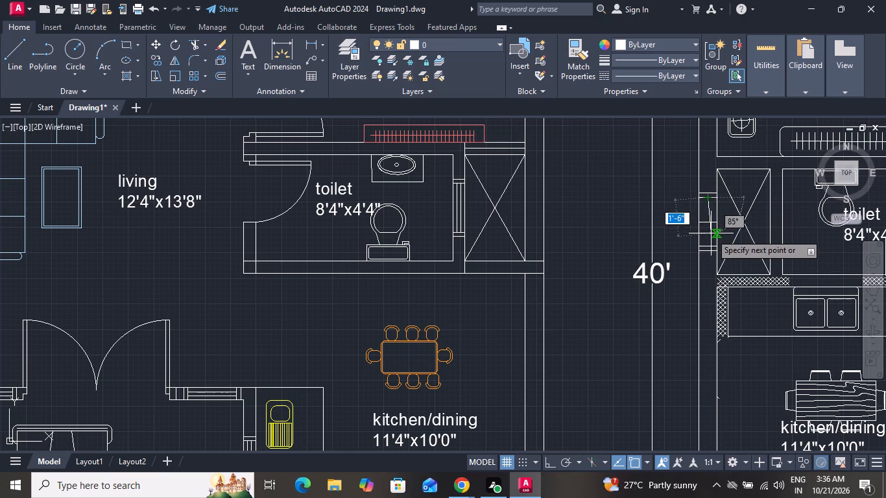
pyautogui.moveTo(711, 233); pyautogui.dragTo(708, 247)
pyautogui.click(708, 247)
pyautogui.rightClick(708, 247)
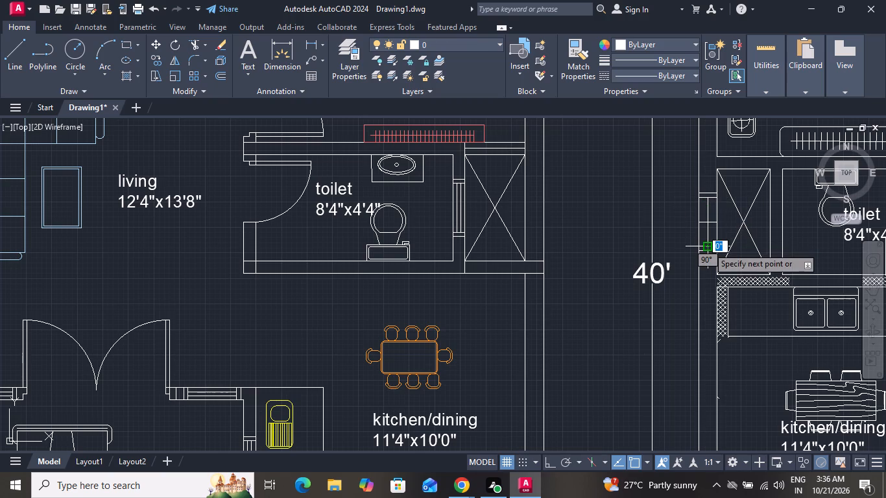
pyautogui.click(735, 258)
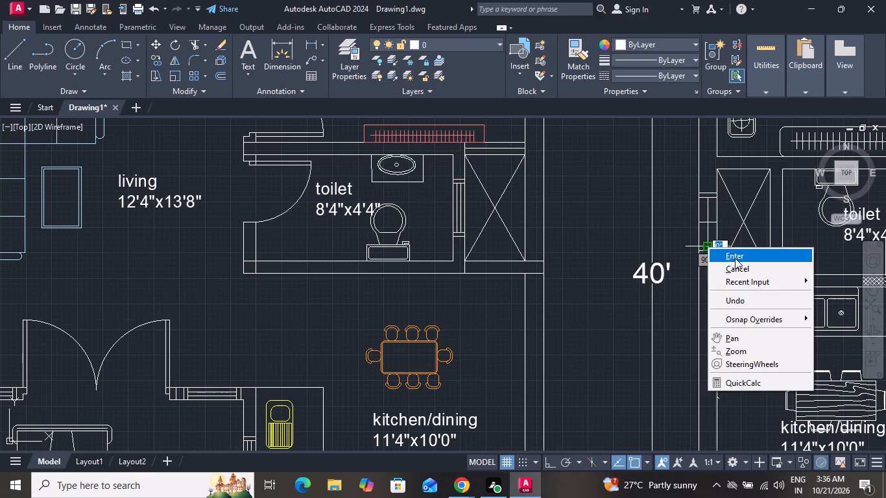
# Offset the shaft window's lengthwise centre line 1" to both sides.
pyautogui.write('O 1')
pyautogui.hotkey('shift', '"')
pyautogui.press('Return')
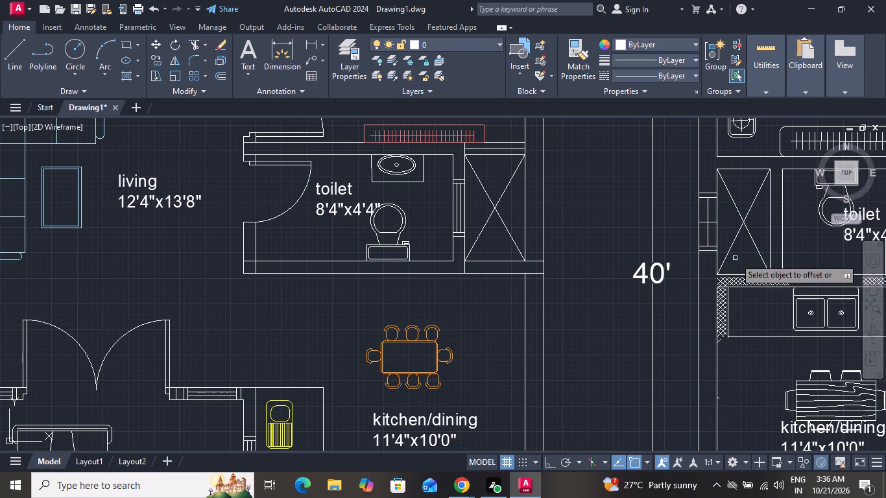
pyautogui.keyDown('ctrl'); pyautogui.scroll(4, 716, 225); pyautogui.keyUp('ctrl')
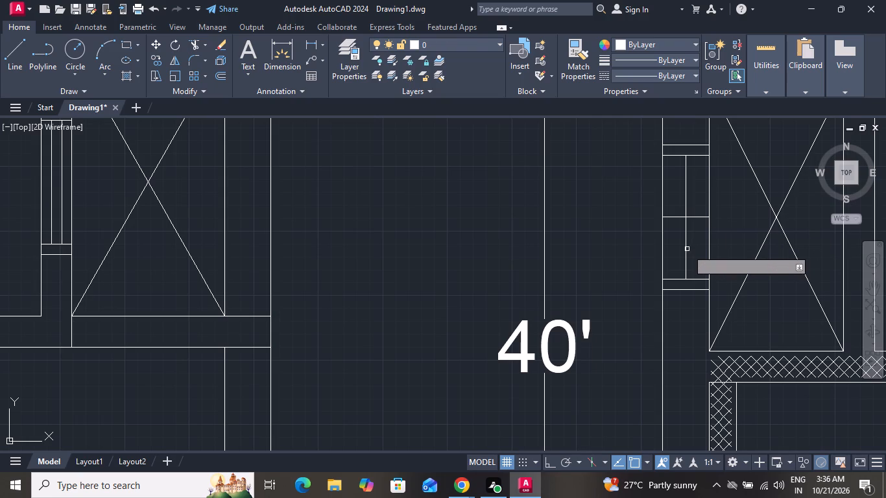
pyautogui.moveTo(686, 249); pyautogui.dragTo(704, 253)
pyautogui.moveTo(704, 253); pyautogui.dragTo(684, 252)
pyautogui.click(684, 252)
pyautogui.click(675, 255)
pyautogui.rightClick(675, 255)
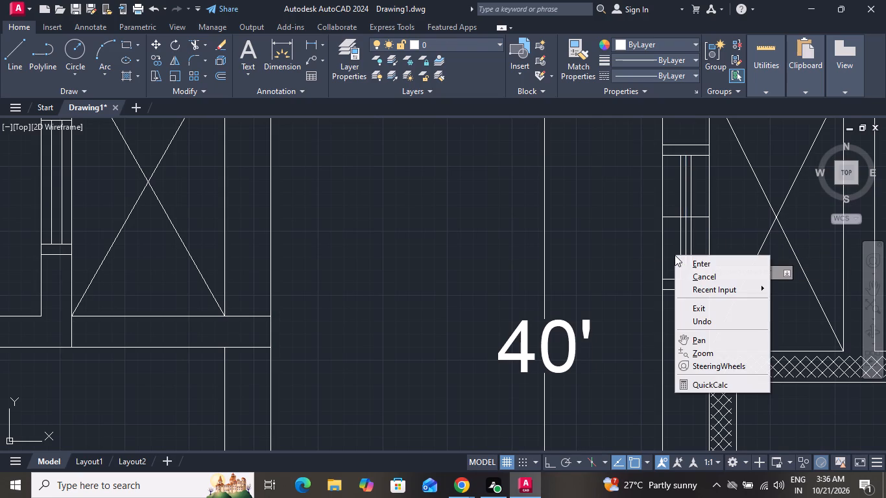
pyautogui.click(691, 278)
# Delete the shaft window's lengthwise centre line and its middle cross line.
pyautogui.keyDown('ctrl'); pyautogui.scroll(2, 704, 204); pyautogui.keyUp('ctrl')
pyautogui.keyDown('ctrl'); pyautogui.scroll(-1, 704, 204); pyautogui.keyUp('ctrl')
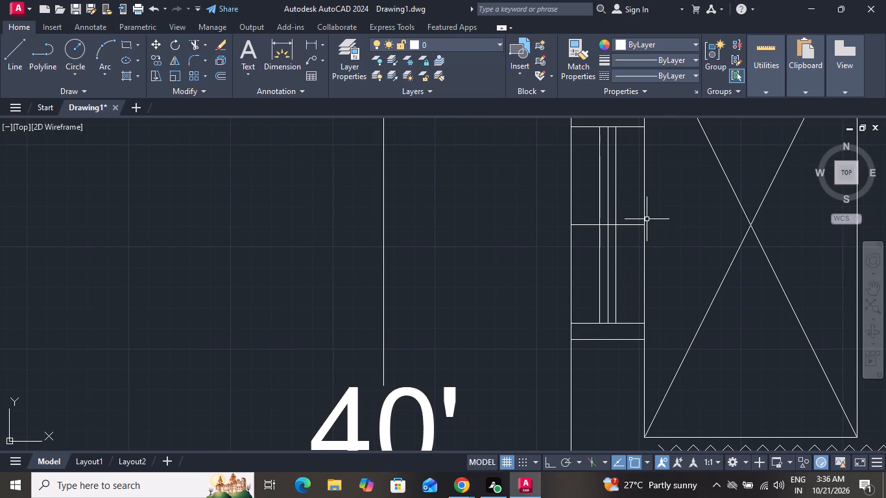
pyautogui.keyDown('ctrl'); pyautogui.scroll(1, 593, 244); pyautogui.keyUp('ctrl')
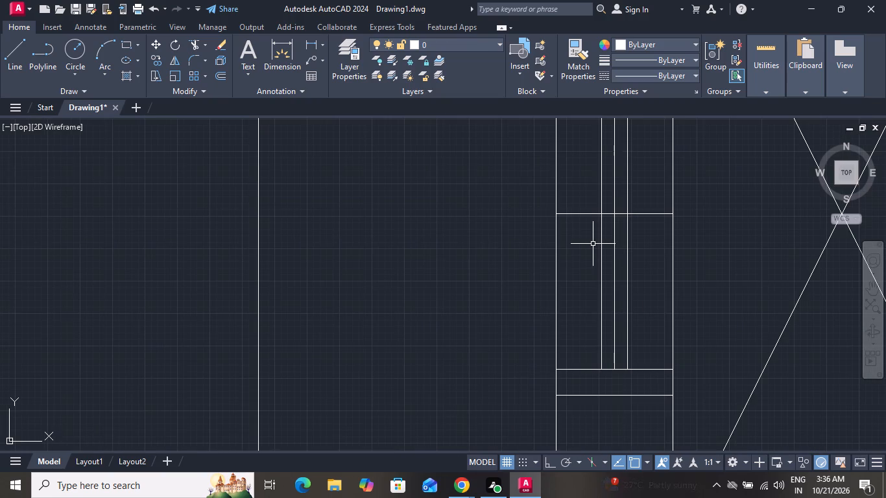
pyautogui.moveTo(621, 206); pyautogui.dragTo(618, 211)
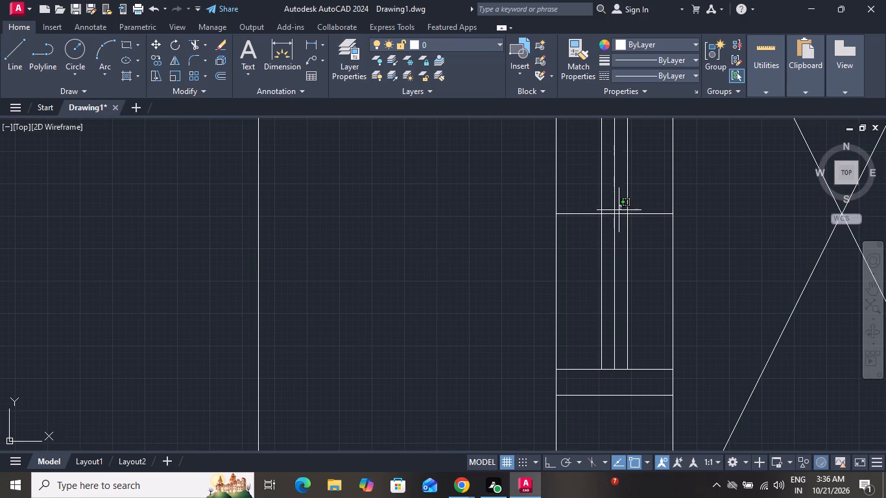
pyautogui.moveTo(618, 211); pyautogui.dragTo(613, 220)
pyautogui.click(613, 220)
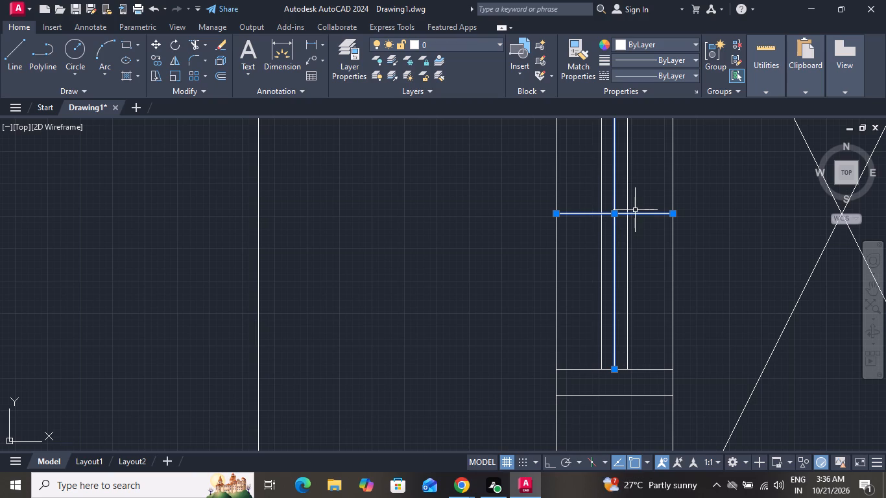
pyautogui.press('Delete')
pyautogui.keyDown('ctrl'); pyautogui.scroll(-2, 635, 210); pyautogui.keyUp('ctrl')
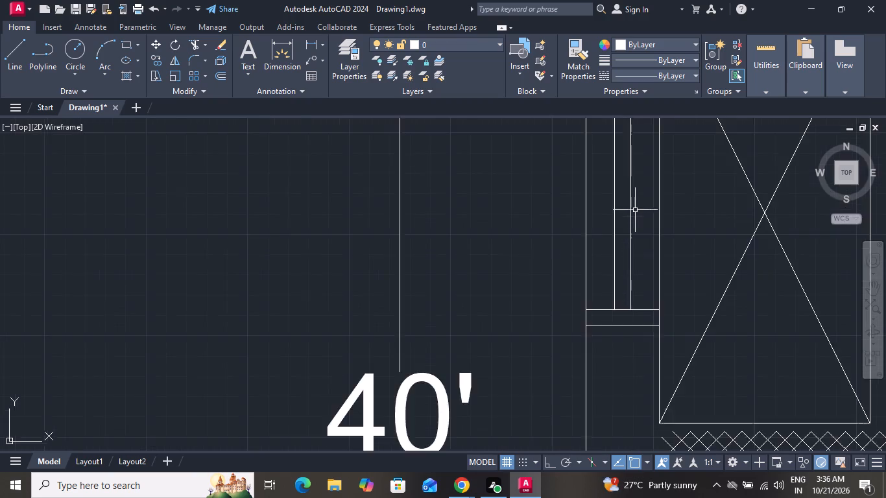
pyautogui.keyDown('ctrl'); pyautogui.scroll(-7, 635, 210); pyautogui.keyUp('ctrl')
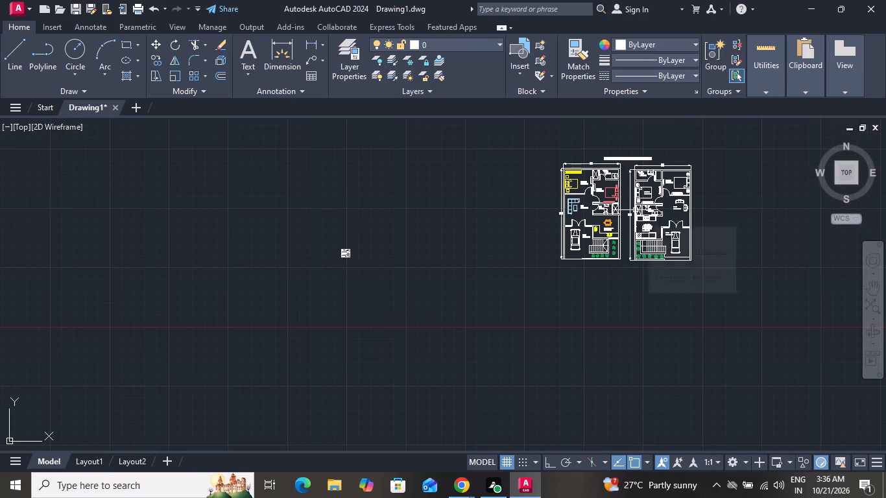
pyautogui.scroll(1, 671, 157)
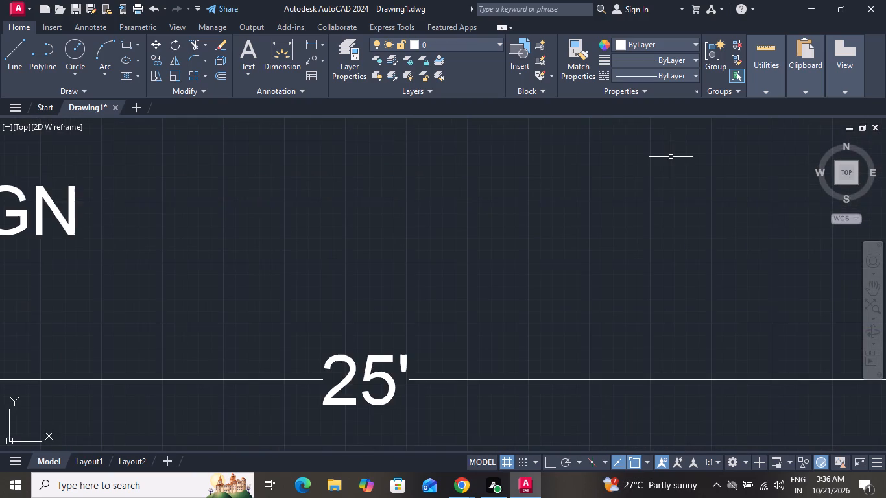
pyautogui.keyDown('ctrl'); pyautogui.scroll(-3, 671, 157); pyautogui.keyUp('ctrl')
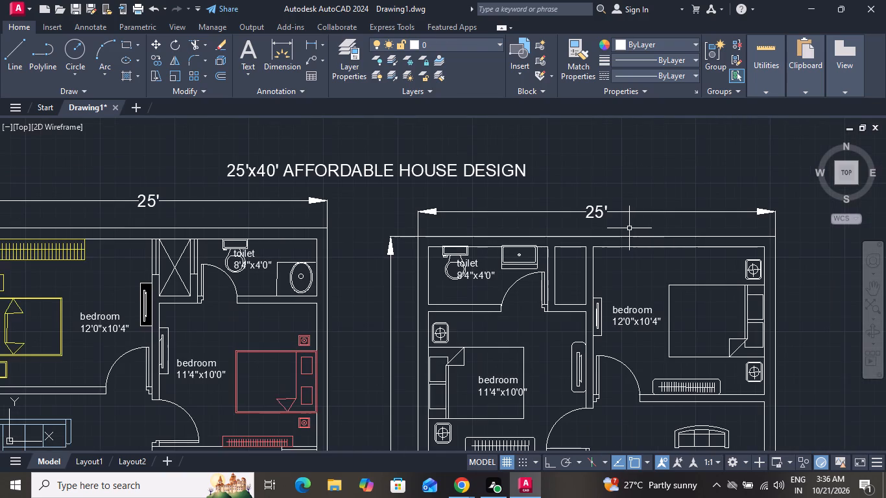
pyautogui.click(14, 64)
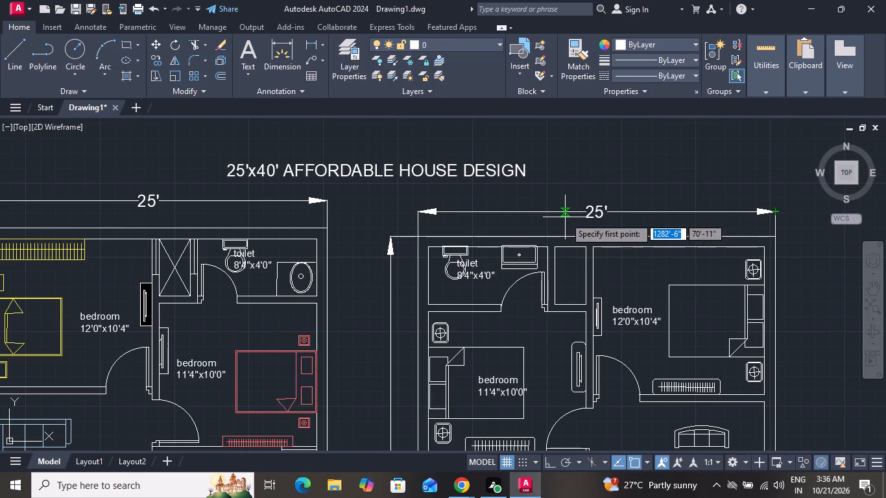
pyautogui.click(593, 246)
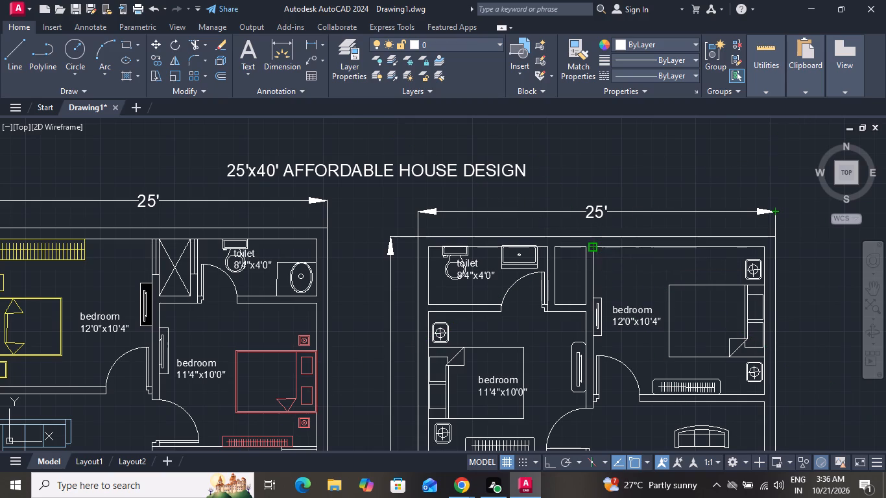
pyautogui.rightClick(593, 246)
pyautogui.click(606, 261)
# Draw a line across the top end of the wall between the second plan's upper shaft and the 12'0"x10'4" bedroom.
pyautogui.click(12, 56)
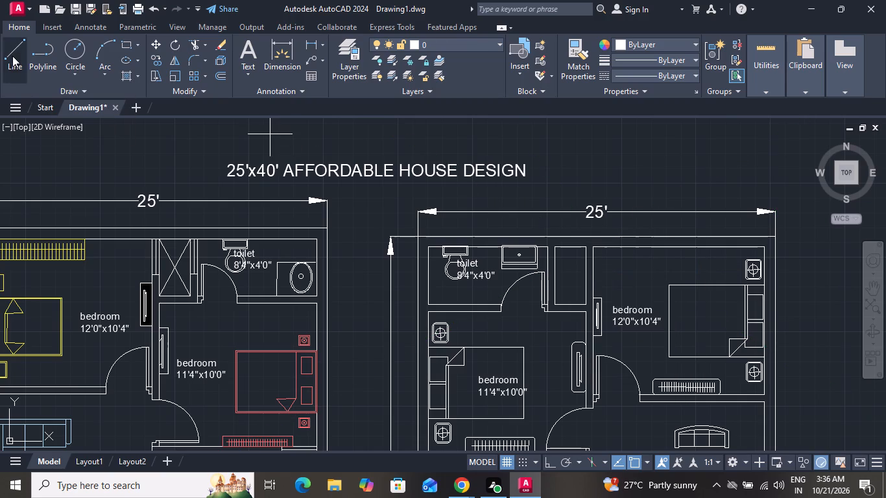
pyautogui.moveTo(584, 244); pyautogui.dragTo(595, 244)
pyautogui.click(595, 244)
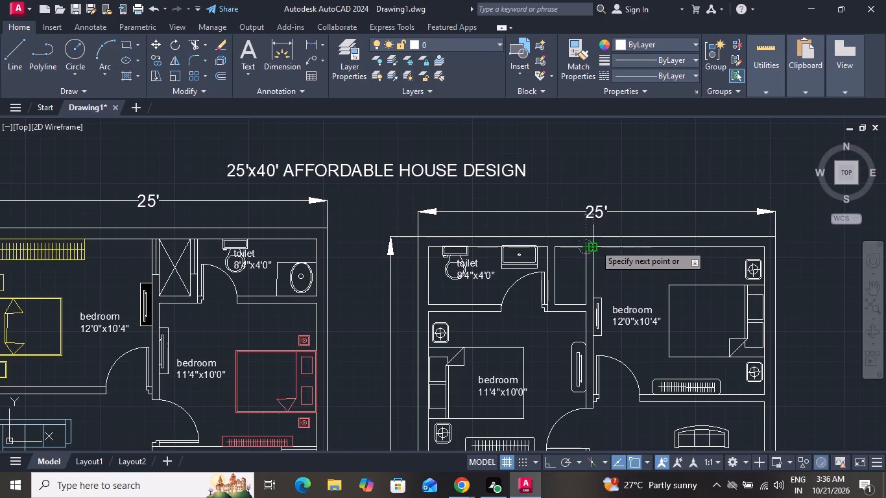
pyautogui.rightClick(595, 244)
pyautogui.moveTo(609, 264); pyautogui.dragTo(503, 215)
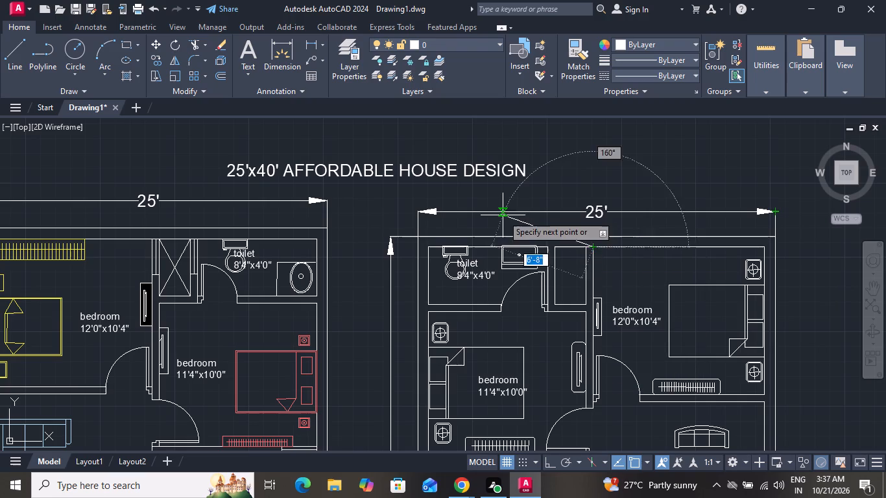
pyautogui.rightClick(602, 248)
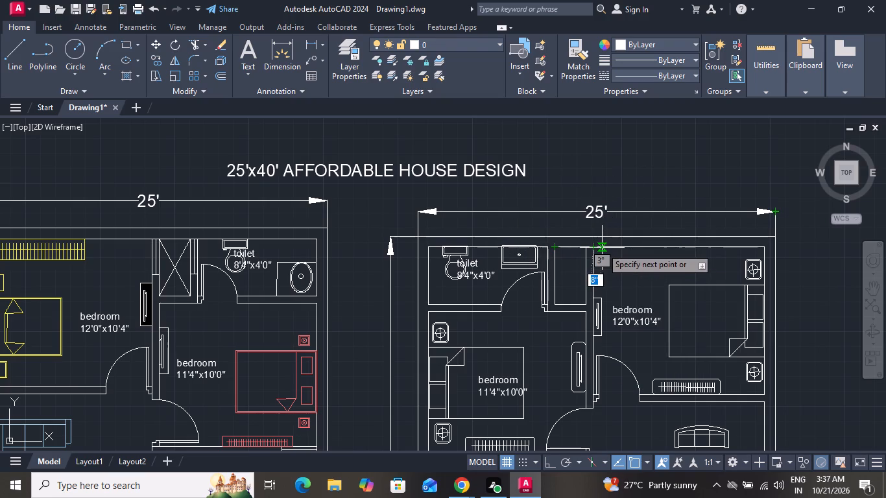
pyautogui.click(610, 263)
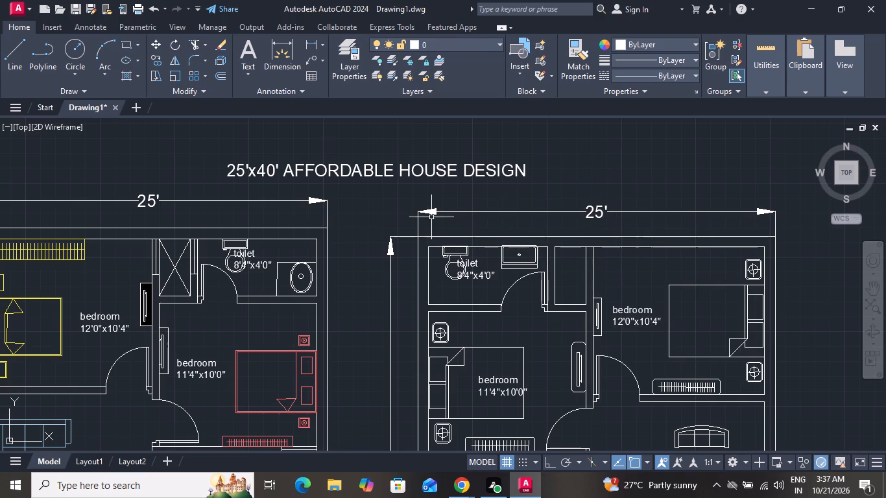
# Draw a line across the top end of the wall between the second plan's upper toilet and the adjoining shaft.
pyautogui.click(1, 39)
pyautogui.click(16, 53)
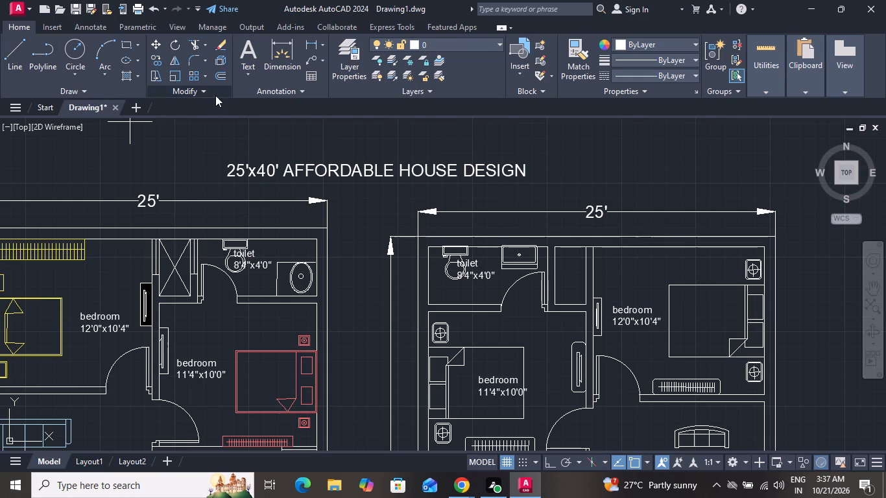
pyautogui.moveTo(548, 248); pyautogui.dragTo(555, 248)
pyautogui.click(555, 248)
pyautogui.rightClick(555, 248)
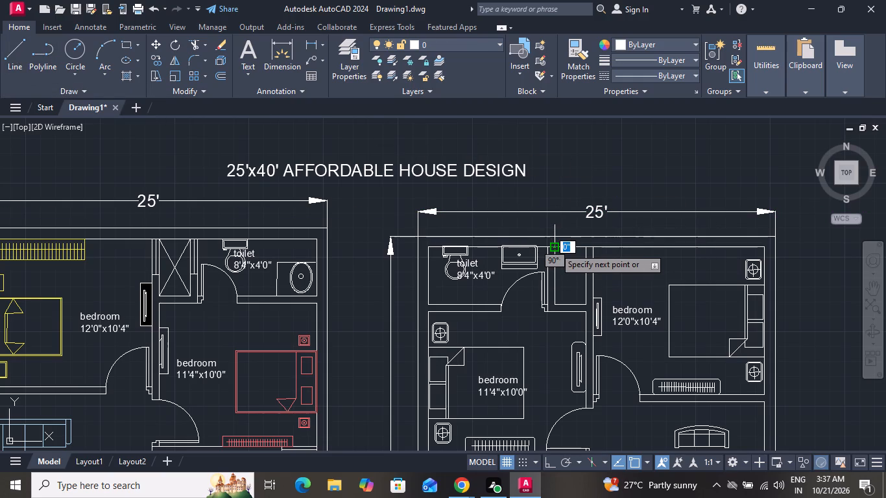
pyautogui.click(559, 267)
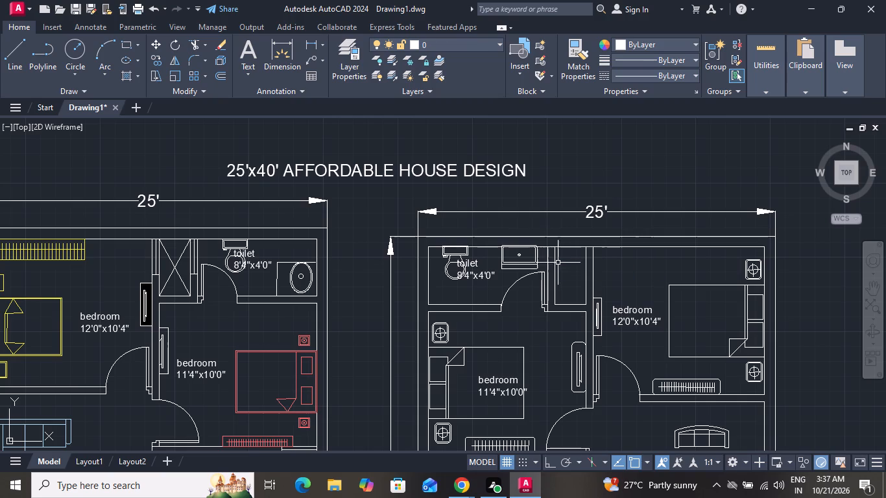
# Draw a cross line through the toilet-side wall of the second plan's upper shaft at the wall's midpoint.
pyautogui.click(16, 50)
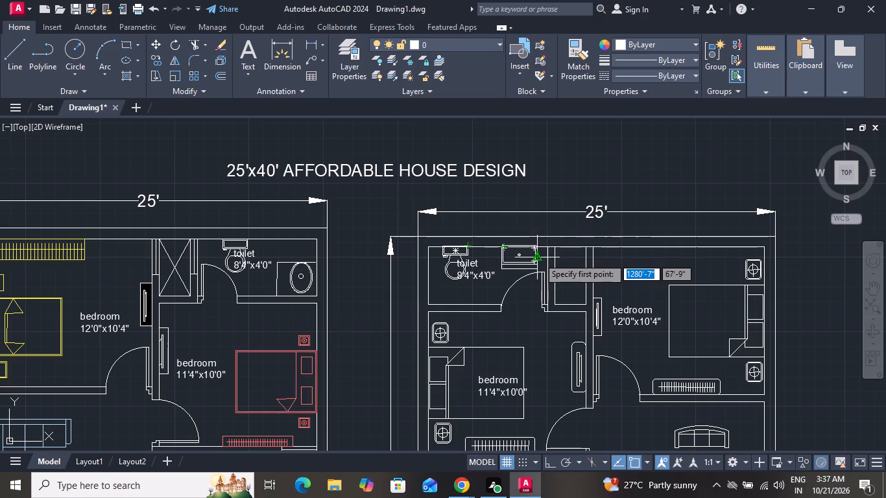
pyautogui.keyDown('ctrl'); pyautogui.scroll(3, 560, 258); pyautogui.keyUp('ctrl')
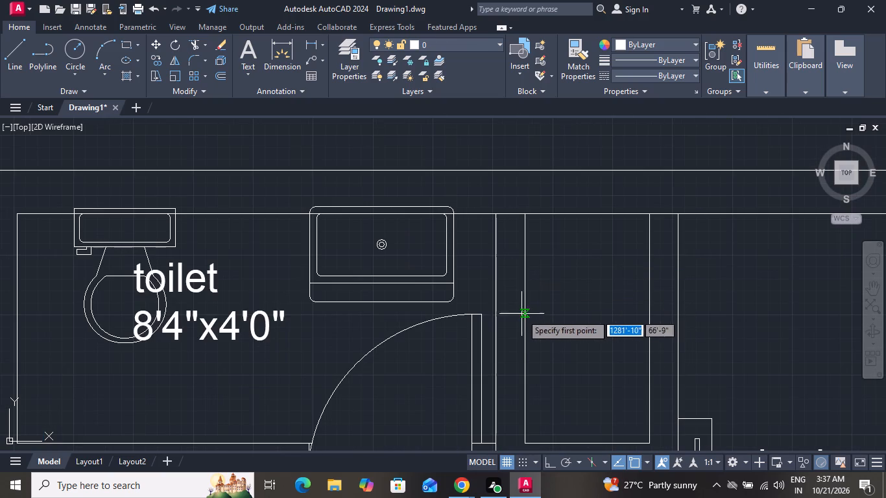
pyautogui.moveTo(494, 331); pyautogui.dragTo(513, 331)
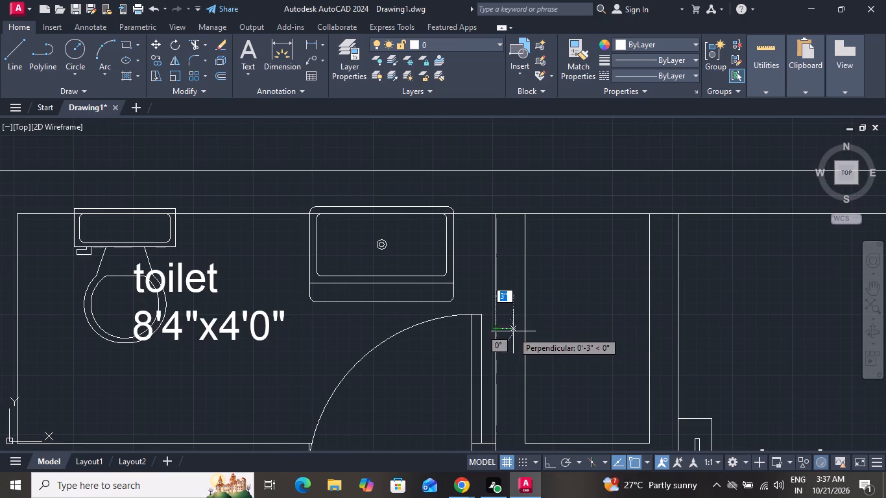
pyautogui.moveTo(513, 331); pyautogui.dragTo(524, 331)
pyautogui.click(524, 331)
pyautogui.rightClick(524, 331)
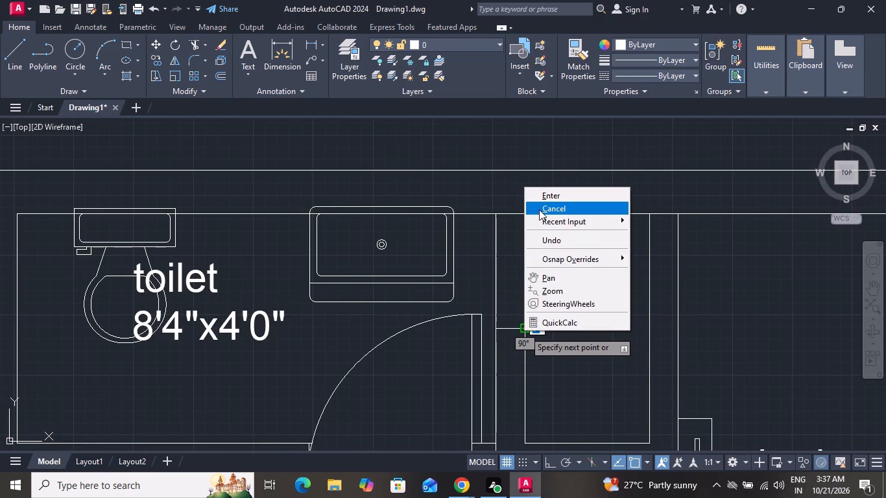
pyautogui.doubleClick(539, 209)
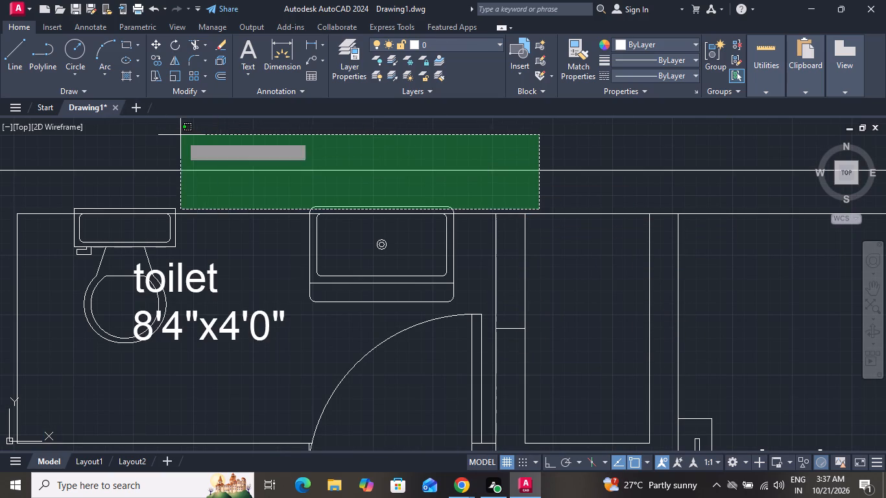
pyautogui.click(208, 139)
pyautogui.press('Escape')
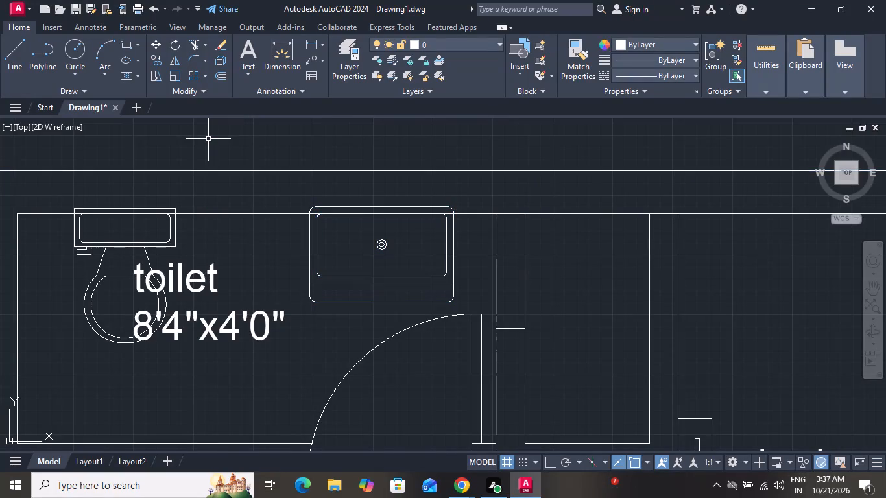
# Draw a cross line through the bedroom-side wall of the second plan's upper shaft at the wall's midpoint.
pyautogui.click(14, 56)
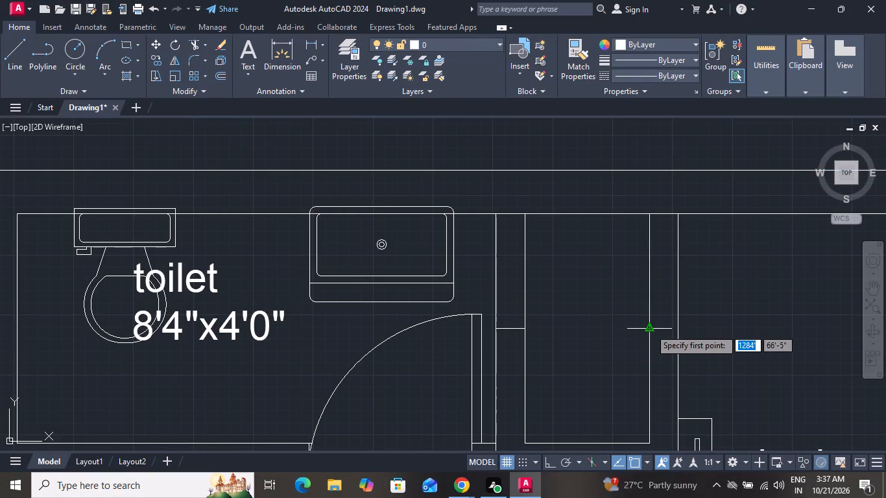
pyautogui.moveTo(650, 329); pyautogui.dragTo(678, 329)
pyautogui.click(678, 329)
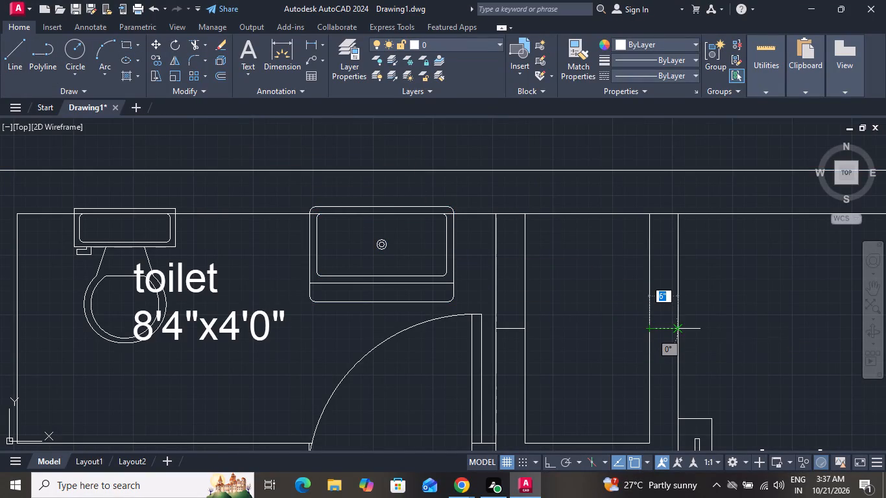
pyautogui.rightClick(678, 329)
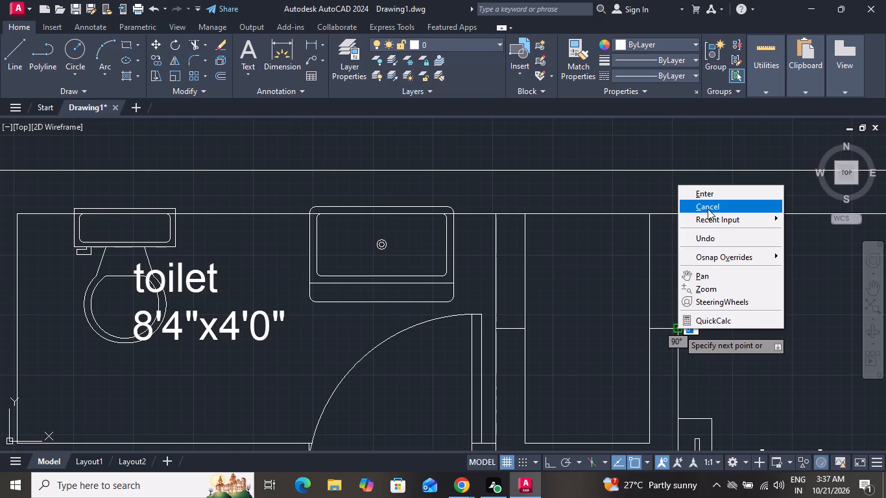
pyautogui.click(708, 209)
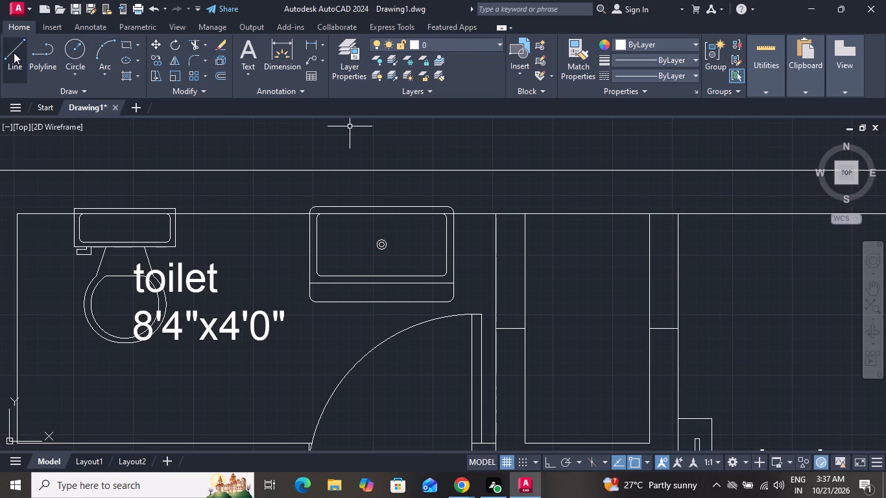
# Draw a lengthwise centre line in the upper shaft's toilet-side wall from the top end line to the middle cross line.
pyautogui.click(14, 53)
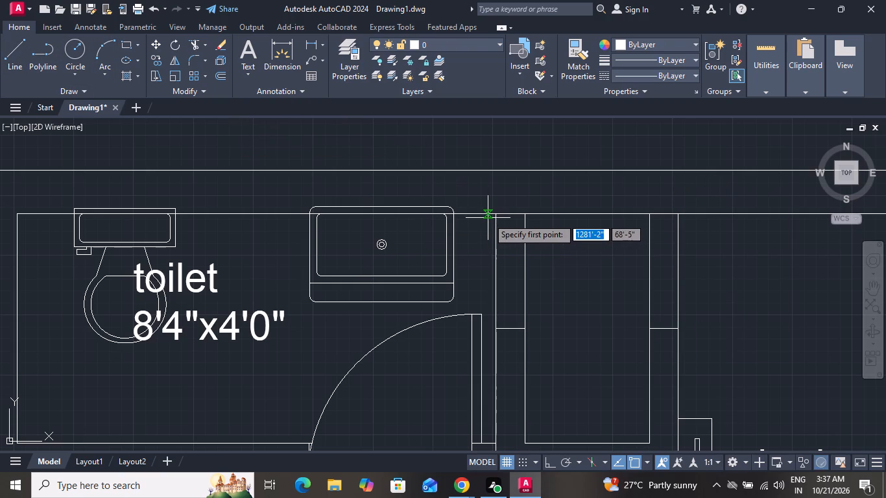
pyautogui.moveTo(508, 214); pyautogui.dragTo(511, 279)
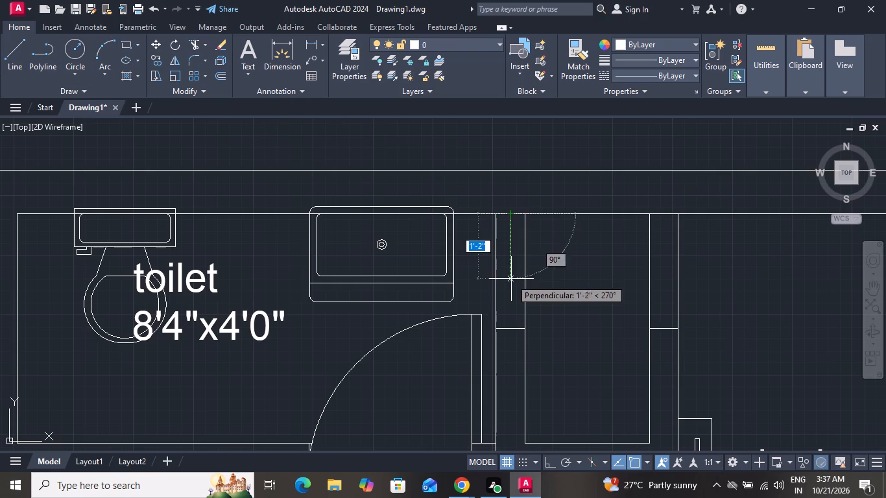
pyautogui.click(510, 329)
pyautogui.rightClick(510, 329)
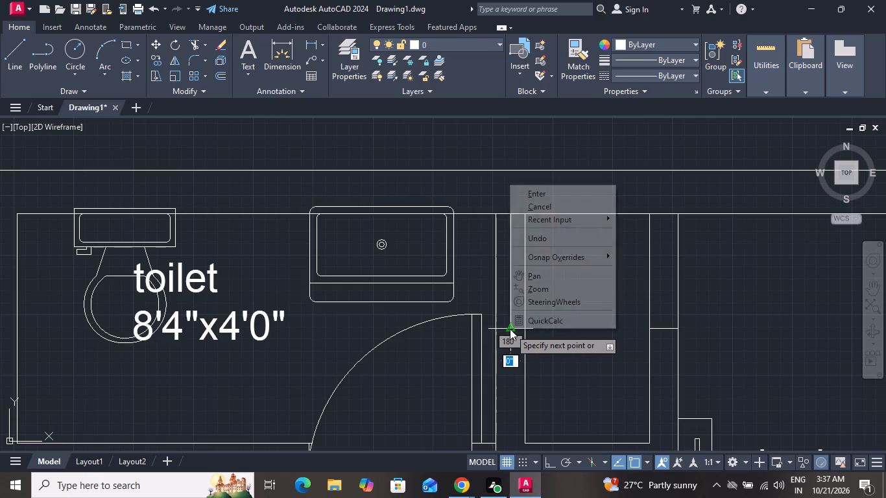
pyautogui.click(545, 212)
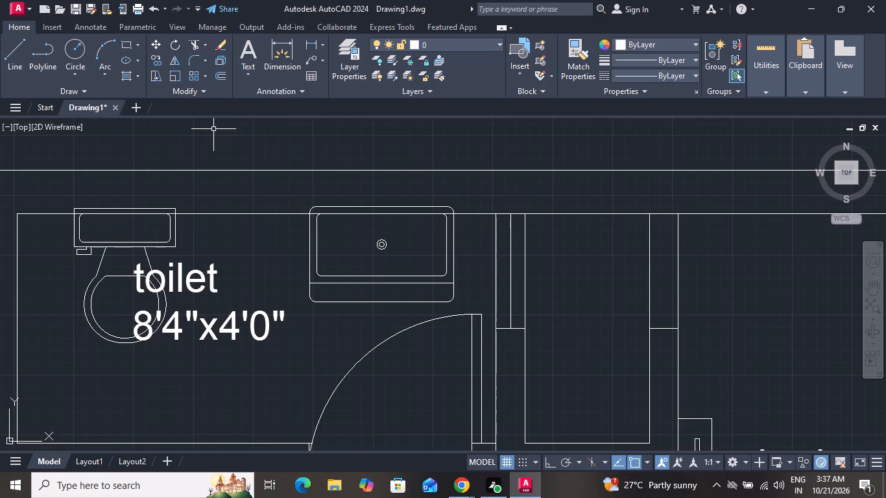
# Draw a lengthwise centre line in the upper shaft's bedroom-side wall from the top end line to the middle cross line.
pyautogui.click(17, 53)
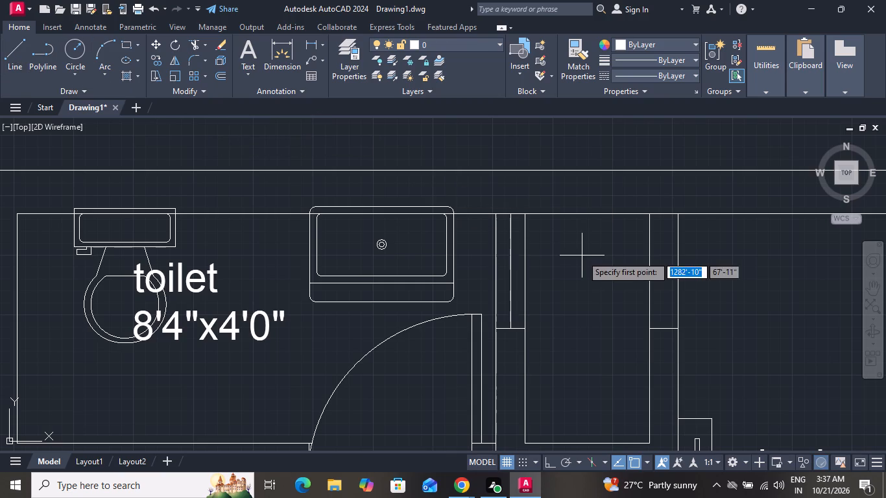
pyautogui.moveTo(665, 216); pyautogui.dragTo(670, 284)
pyautogui.click(664, 327)
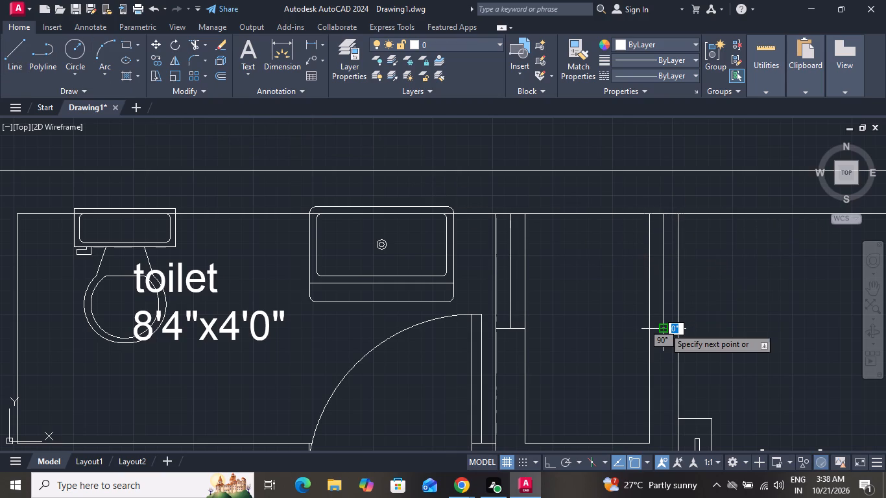
pyautogui.rightClick(664, 327)
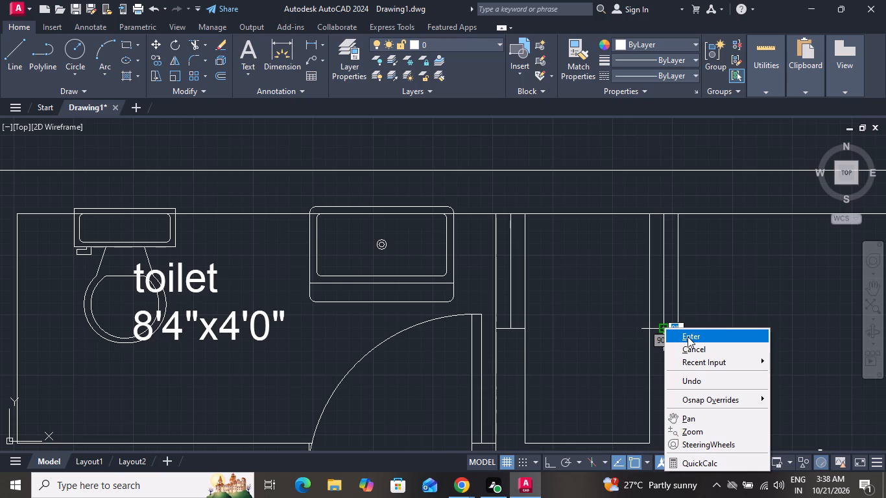
pyautogui.click(688, 350)
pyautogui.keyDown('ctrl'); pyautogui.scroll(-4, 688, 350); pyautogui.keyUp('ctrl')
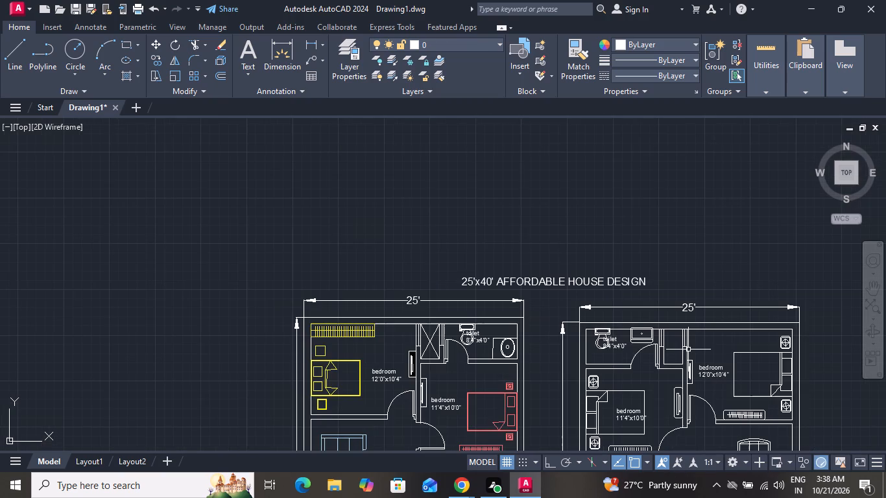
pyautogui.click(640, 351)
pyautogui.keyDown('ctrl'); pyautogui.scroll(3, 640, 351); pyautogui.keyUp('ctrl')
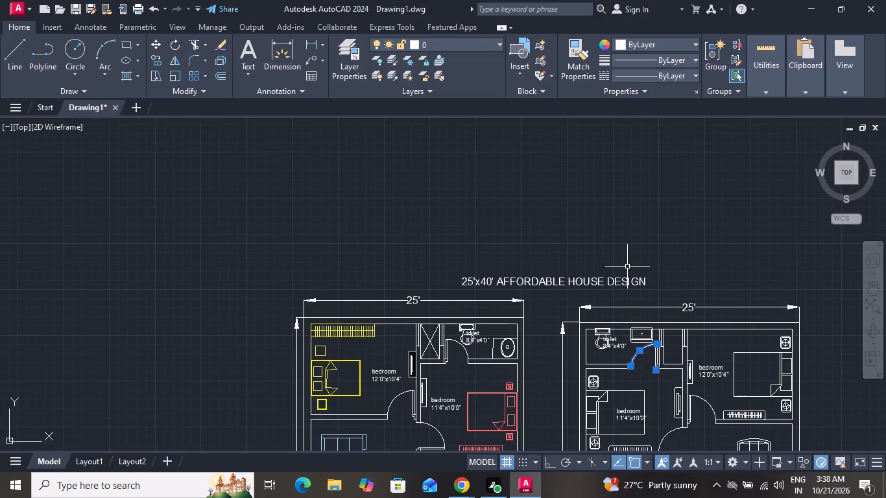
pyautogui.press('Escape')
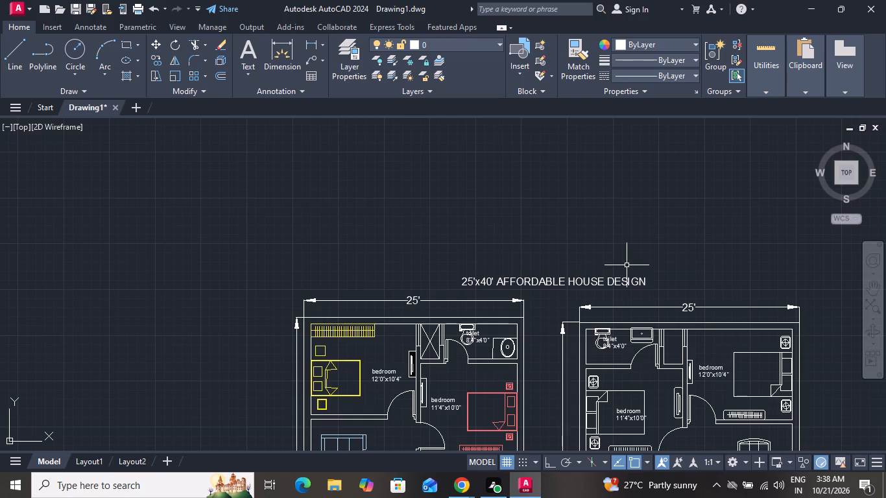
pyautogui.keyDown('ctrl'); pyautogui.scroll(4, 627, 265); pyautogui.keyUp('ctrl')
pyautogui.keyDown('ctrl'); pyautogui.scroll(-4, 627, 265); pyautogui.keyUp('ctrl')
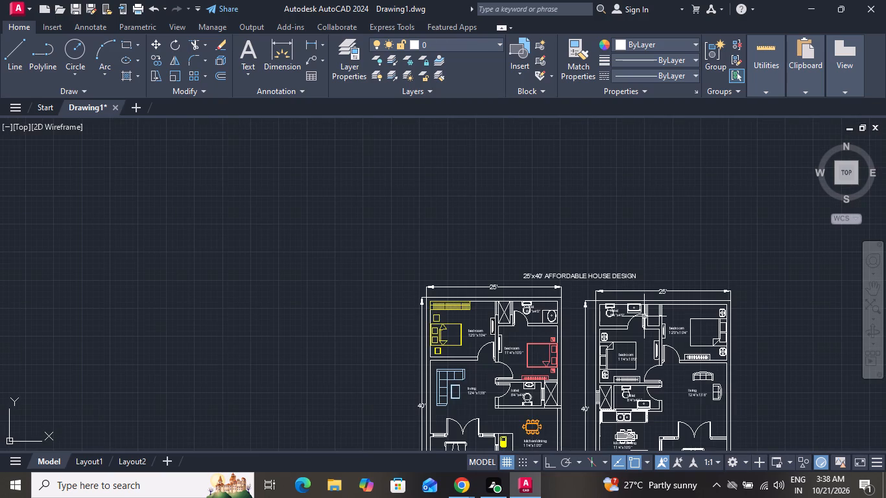
# Move the washbasin in the second plan's upper toilet so the midpoint of its back edge sits on the top wall's inner line.
pyautogui.keyDown('ctrl'); pyautogui.scroll(5, 644, 316); pyautogui.keyUp('ctrl')
pyautogui.keyDown('ctrl'); pyautogui.scroll(-1, 644, 316); pyautogui.keyUp('ctrl')
pyautogui.click(582, 281)
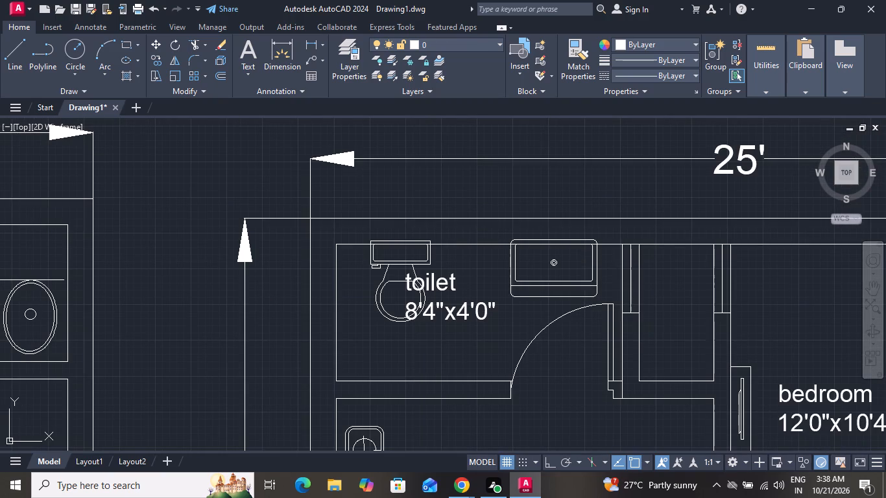
pyautogui.click(158, 43)
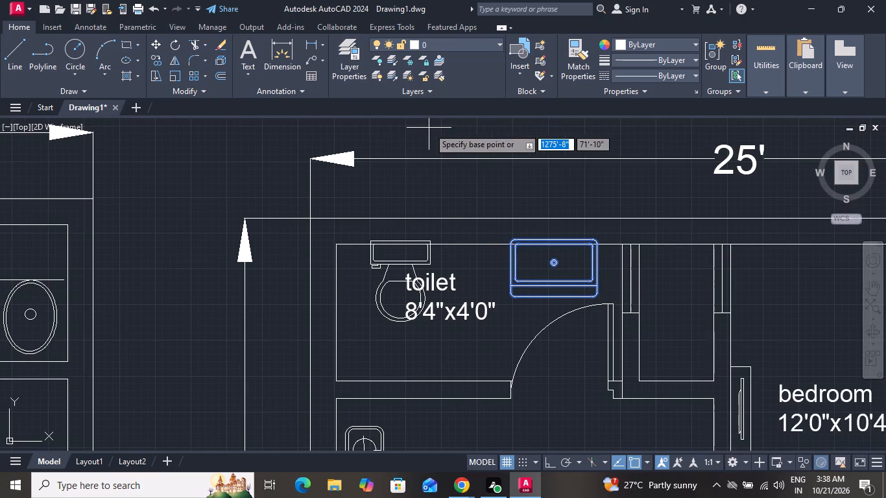
pyautogui.moveTo(550, 239); pyautogui.dragTo(552, 248)
pyautogui.click(552, 248)
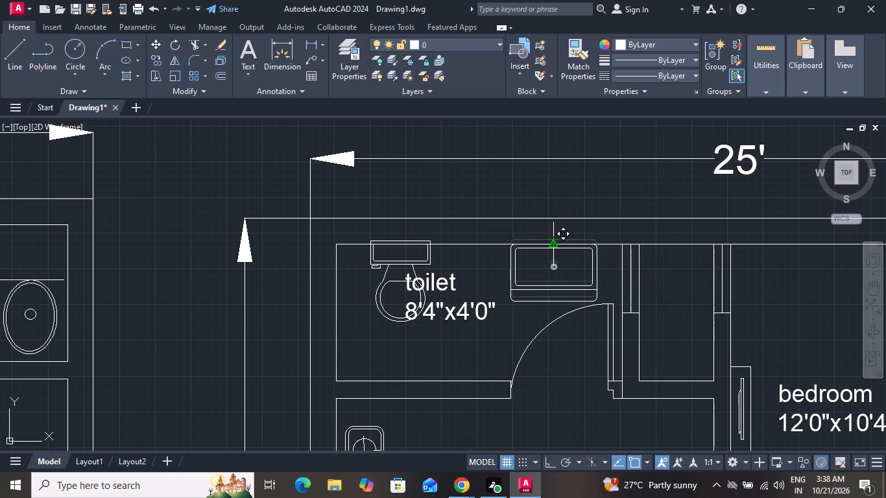
# Move the WC in the second plan's upper toilet so the middle of its cistern's back edge sits on the top wall's inner line.
pyautogui.doubleClick(390, 286)
pyautogui.click(384, 278)
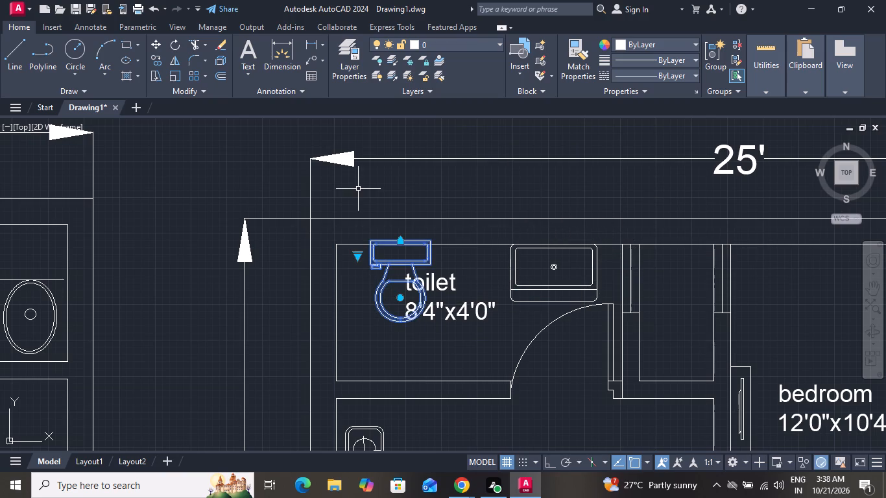
pyautogui.click(156, 44)
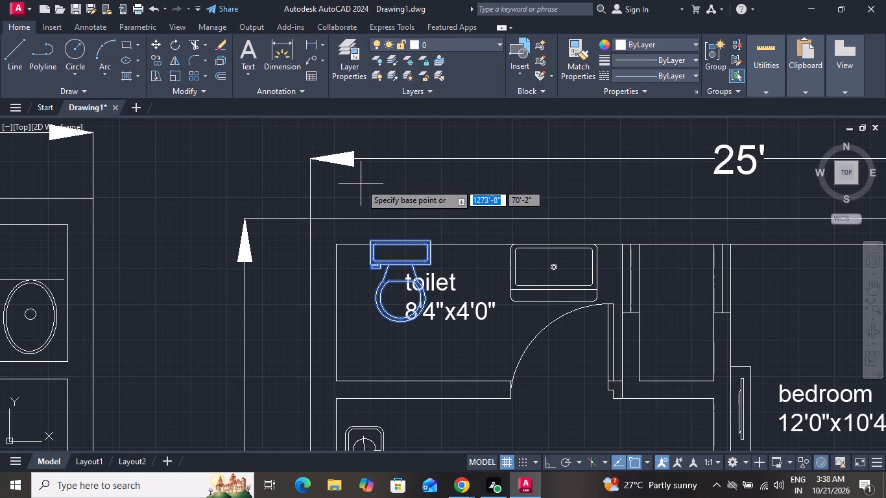
pyautogui.click(398, 241)
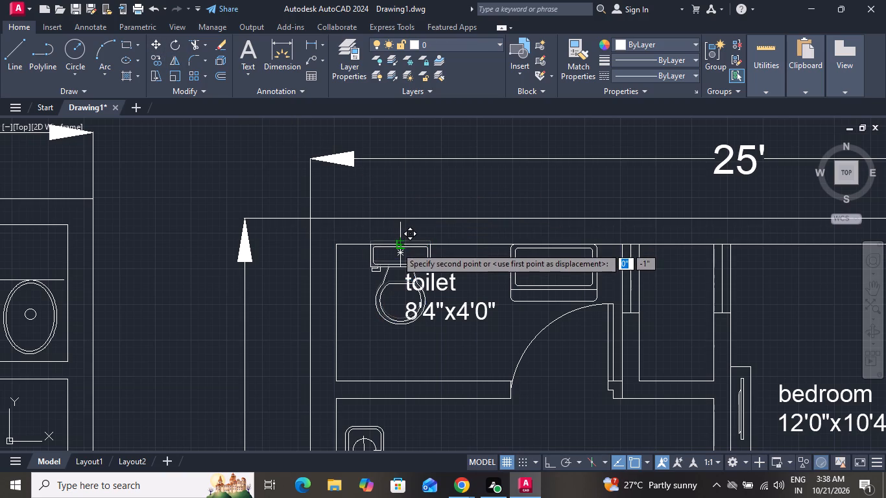
pyautogui.click(396, 246)
# Solid-hatch the first plan's outer walls, including the connected bedroom partitions and the lower kitchen-side and front walls.
pyautogui.keyDown('ctrl'); pyautogui.scroll(-4, 396, 246); pyautogui.keyUp('ctrl')
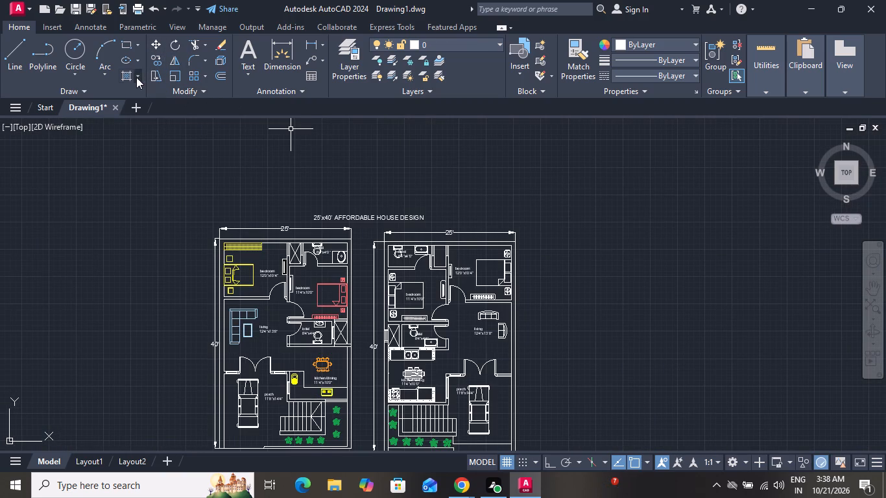
pyautogui.click(127, 75)
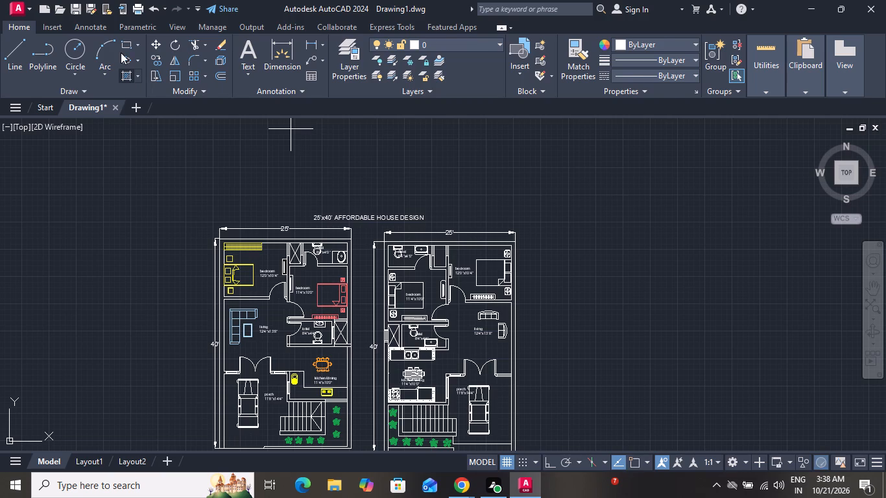
pyautogui.click(121, 53)
pyautogui.keyDown('ctrl'); pyautogui.scroll(3, 265, 256); pyautogui.keyUp('ctrl')
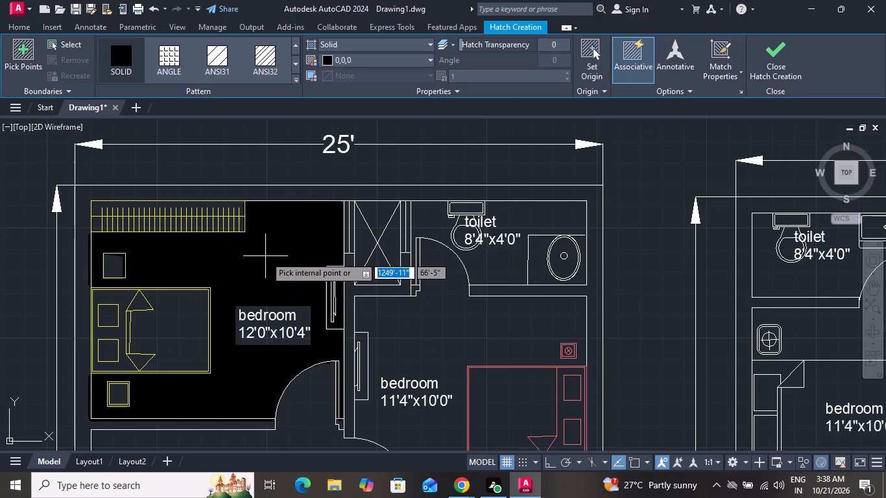
pyautogui.click(309, 199)
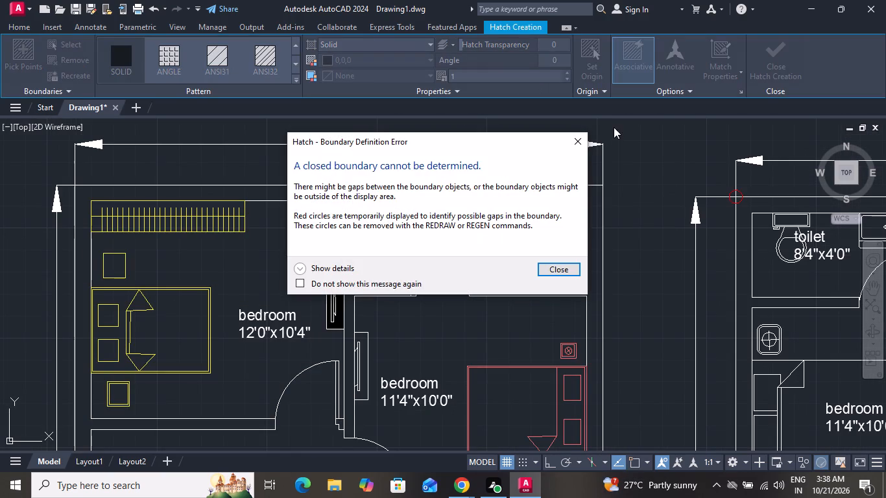
pyautogui.click(574, 142)
pyautogui.keyDown('ctrl'); pyautogui.scroll(-3, 574, 142); pyautogui.keyUp('ctrl')
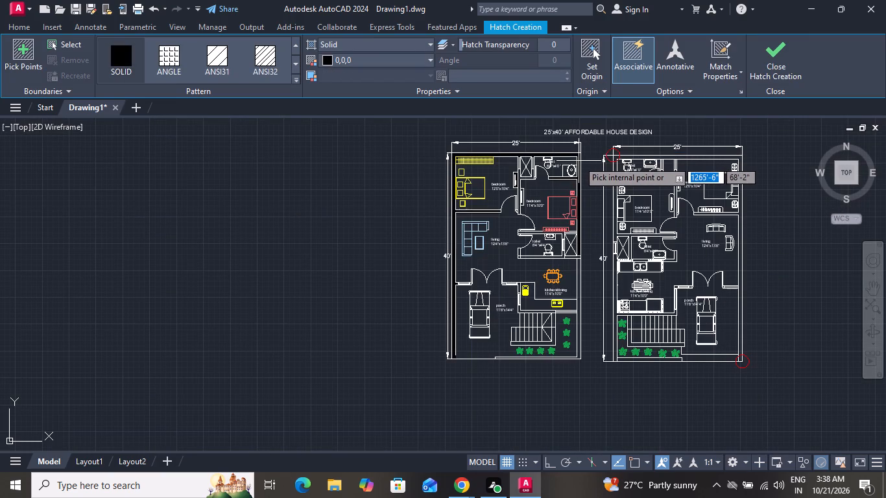
pyautogui.click(579, 161)
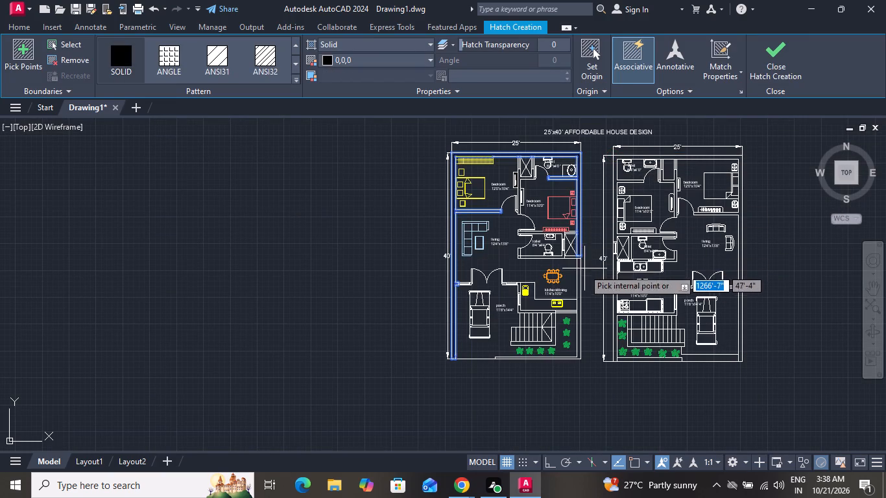
pyautogui.click(580, 274)
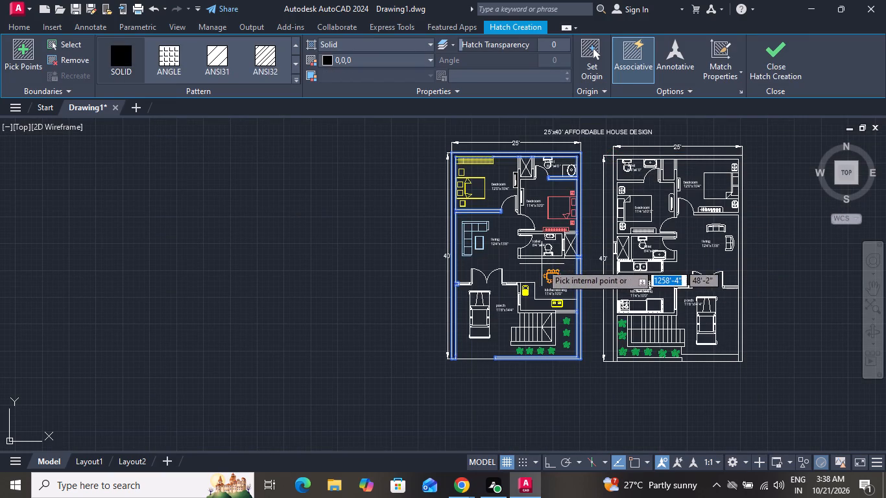
# Add the walls around the first plan's lower toilet, including the short piece by its door, to the solid hatch.
pyautogui.click(531, 257)
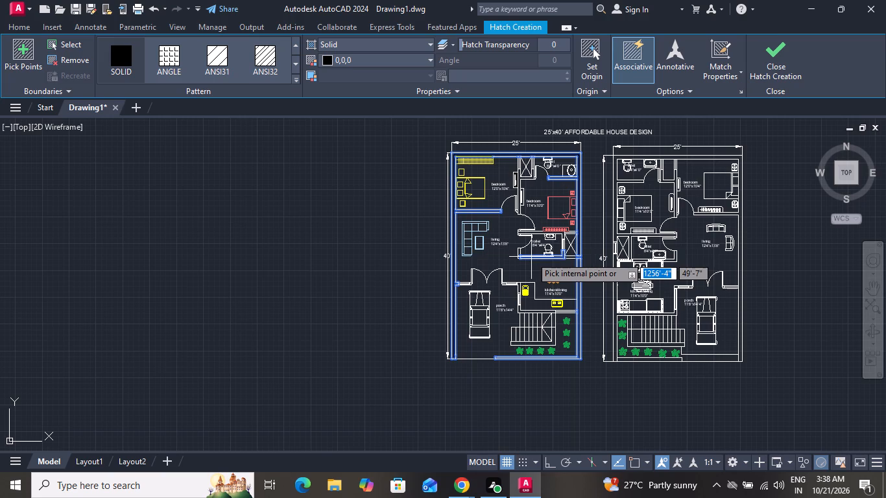
pyautogui.click(520, 254)
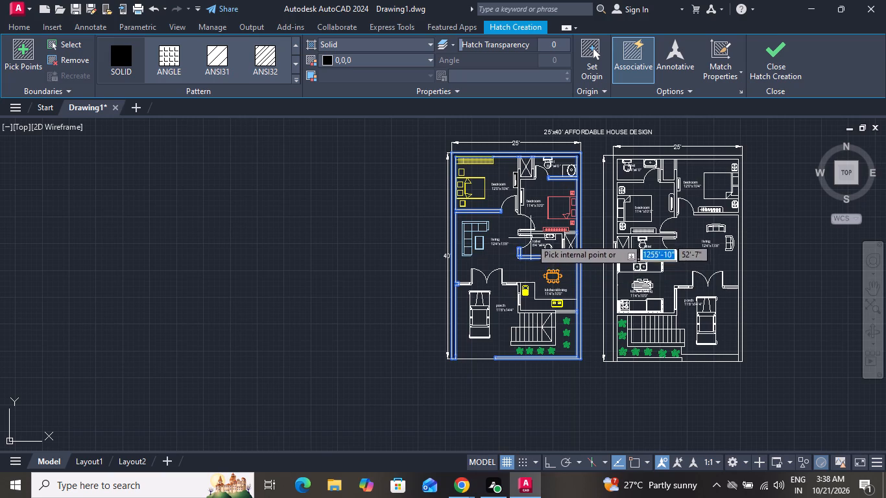
pyautogui.click(536, 232)
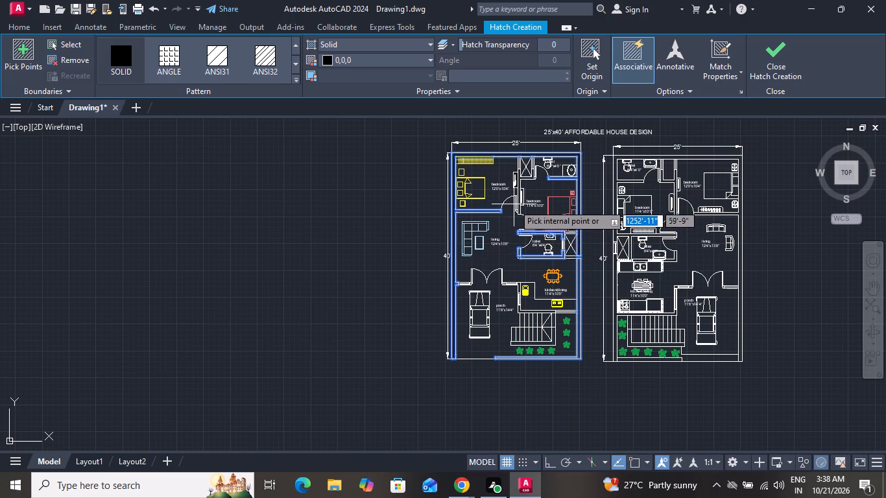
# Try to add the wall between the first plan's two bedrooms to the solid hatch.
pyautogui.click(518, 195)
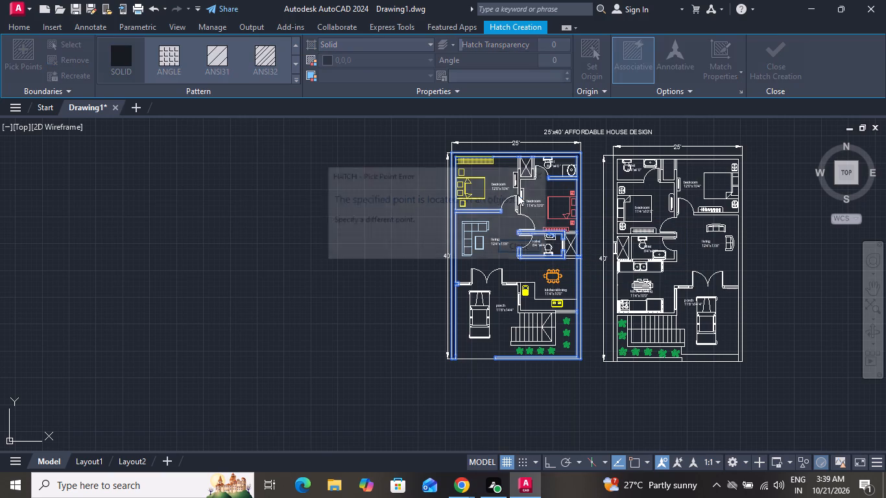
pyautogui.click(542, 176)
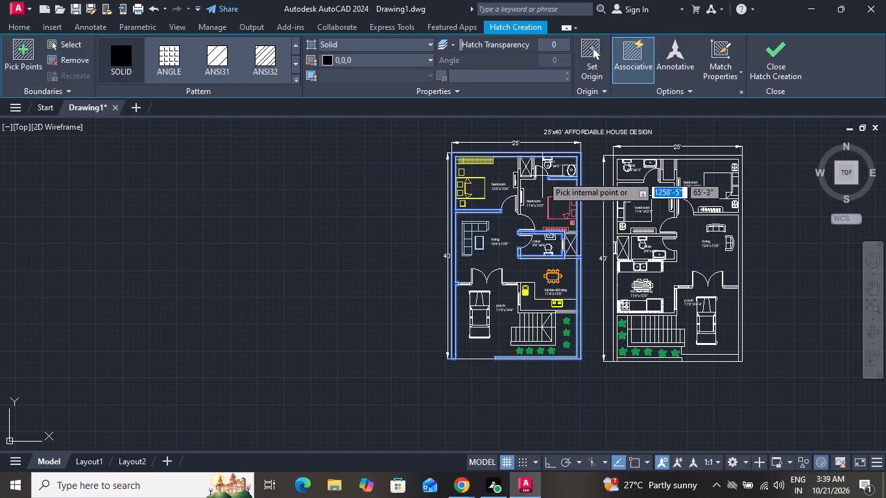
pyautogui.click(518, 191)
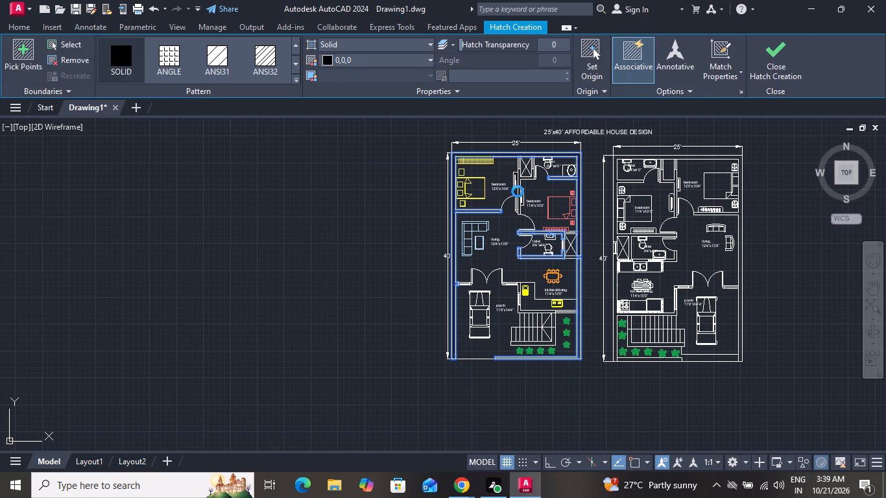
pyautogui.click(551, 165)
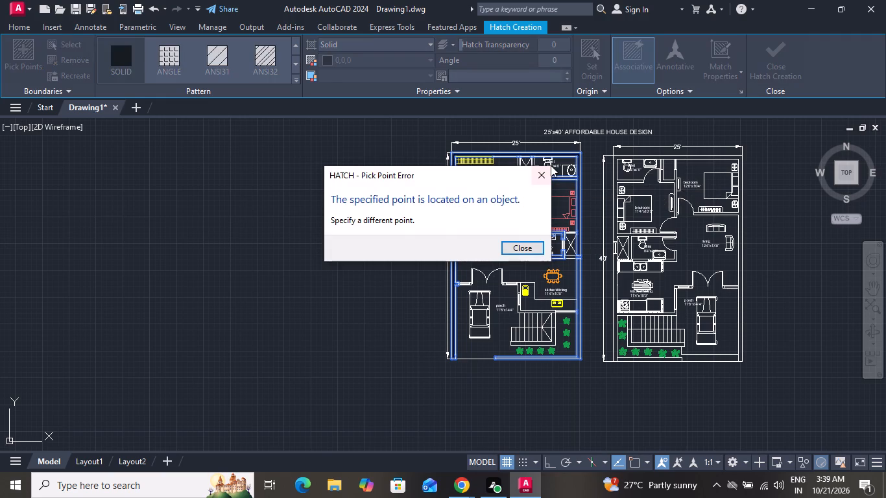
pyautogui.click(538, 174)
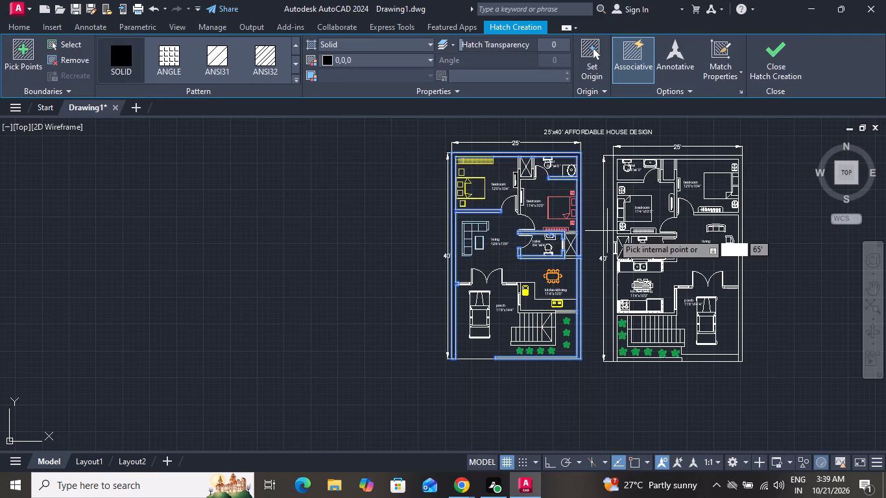
# Add the two walls bounding the first plan's staircase on its garden sides to the solid hatch.
pyautogui.click(550, 345)
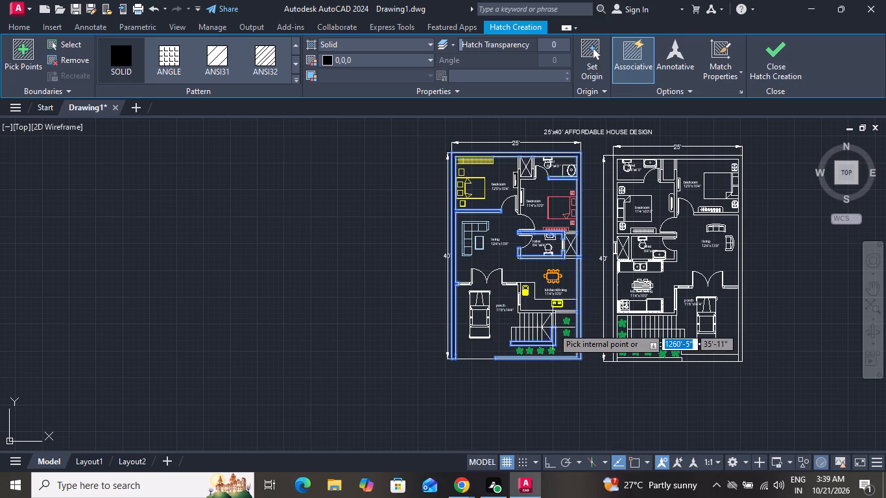
pyautogui.click(553, 326)
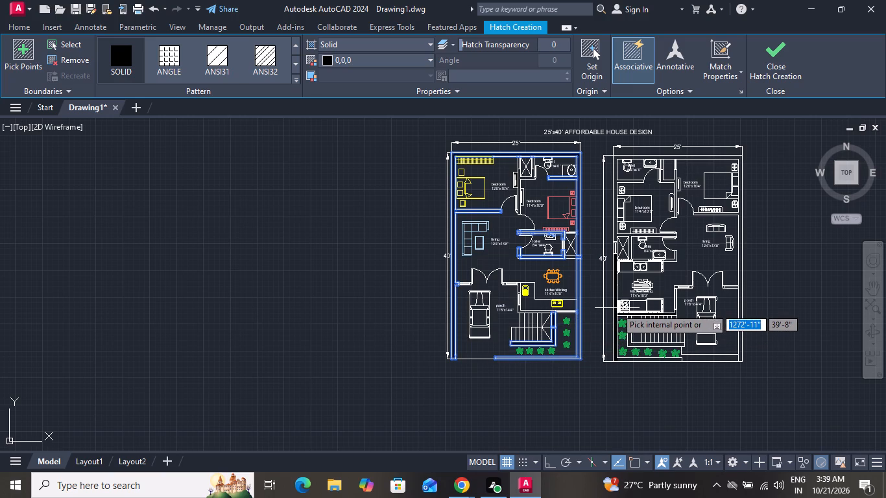
# Add the second plan's kitchen-side outer wall and the connected wall between kitchen and staircase to the solid hatch.
pyautogui.click(616, 308)
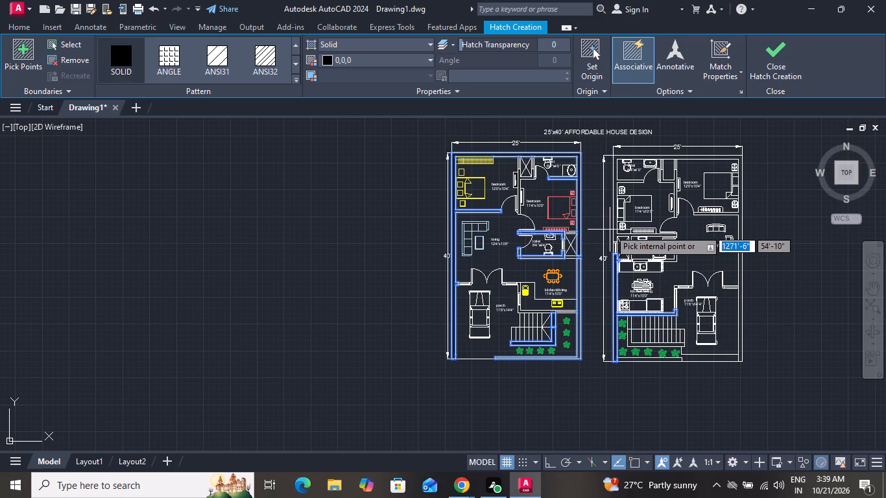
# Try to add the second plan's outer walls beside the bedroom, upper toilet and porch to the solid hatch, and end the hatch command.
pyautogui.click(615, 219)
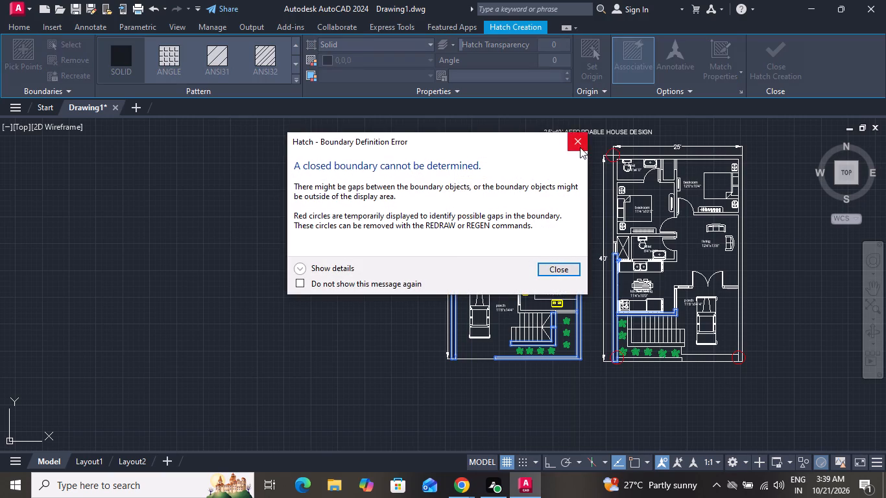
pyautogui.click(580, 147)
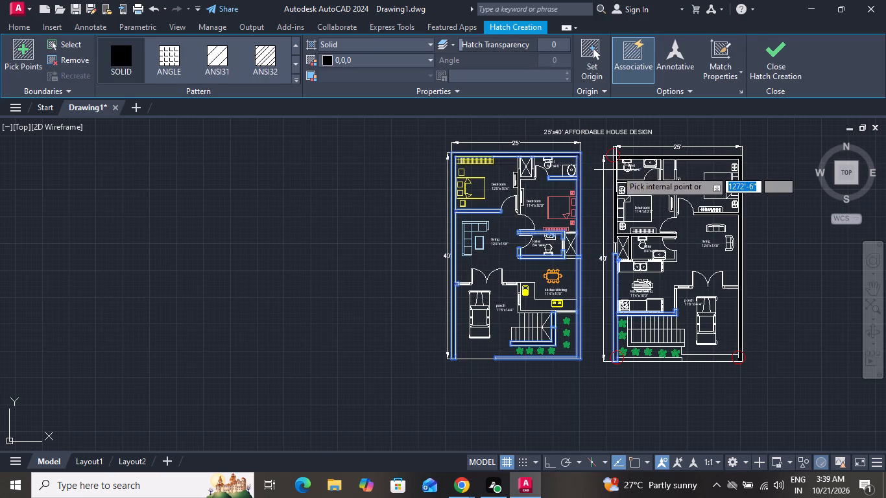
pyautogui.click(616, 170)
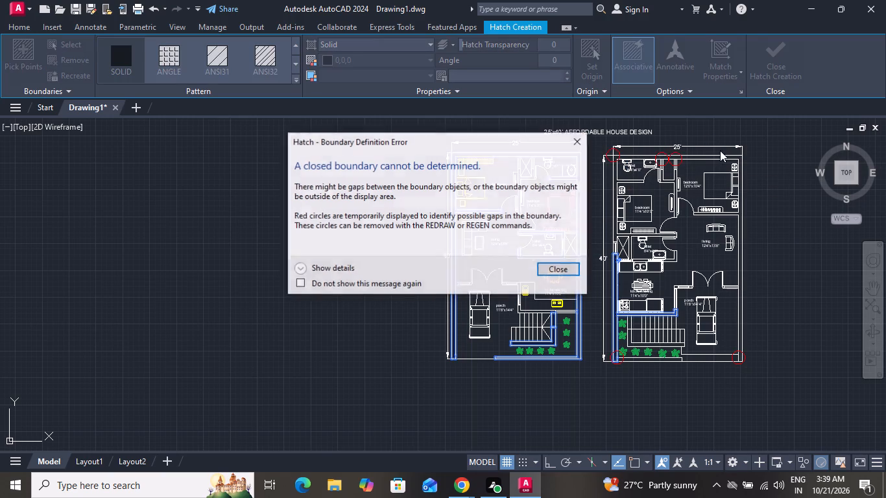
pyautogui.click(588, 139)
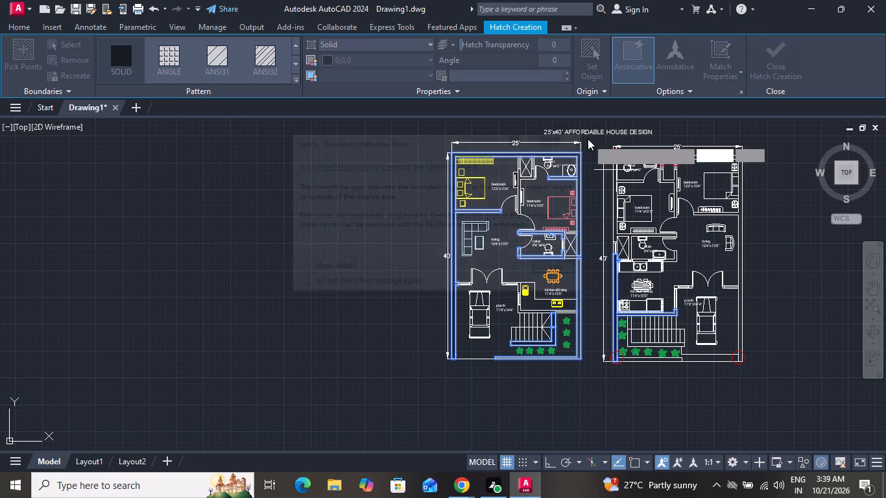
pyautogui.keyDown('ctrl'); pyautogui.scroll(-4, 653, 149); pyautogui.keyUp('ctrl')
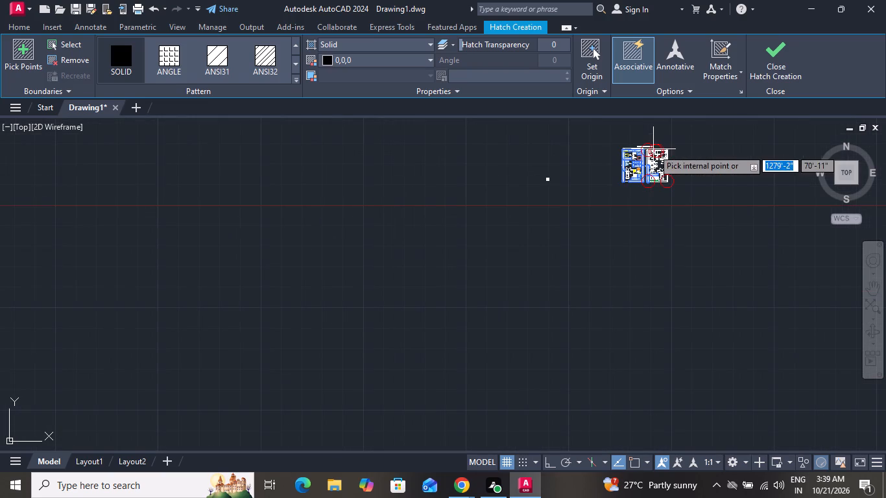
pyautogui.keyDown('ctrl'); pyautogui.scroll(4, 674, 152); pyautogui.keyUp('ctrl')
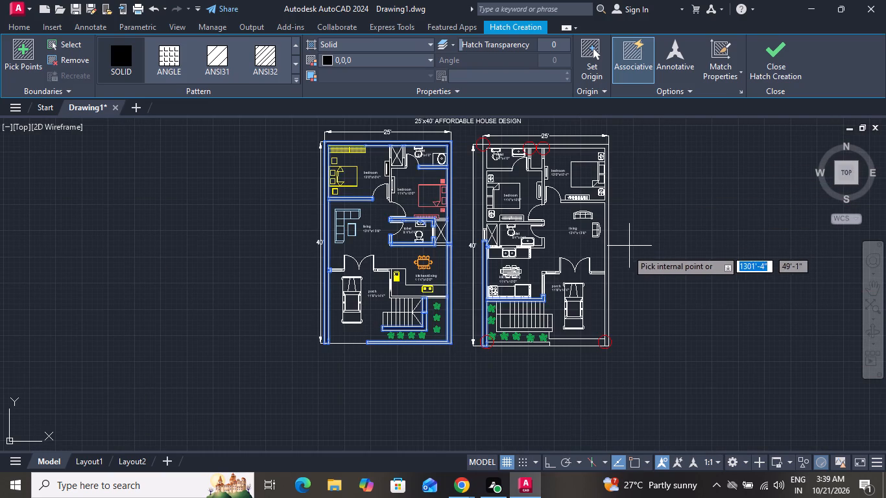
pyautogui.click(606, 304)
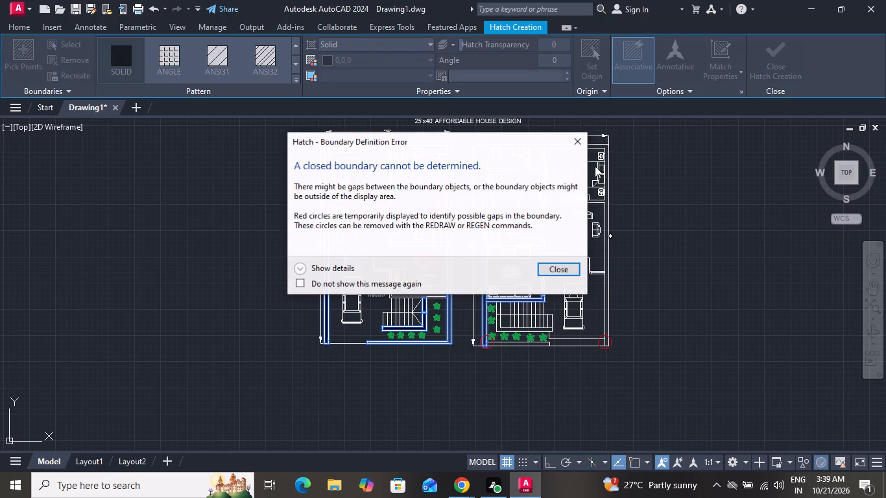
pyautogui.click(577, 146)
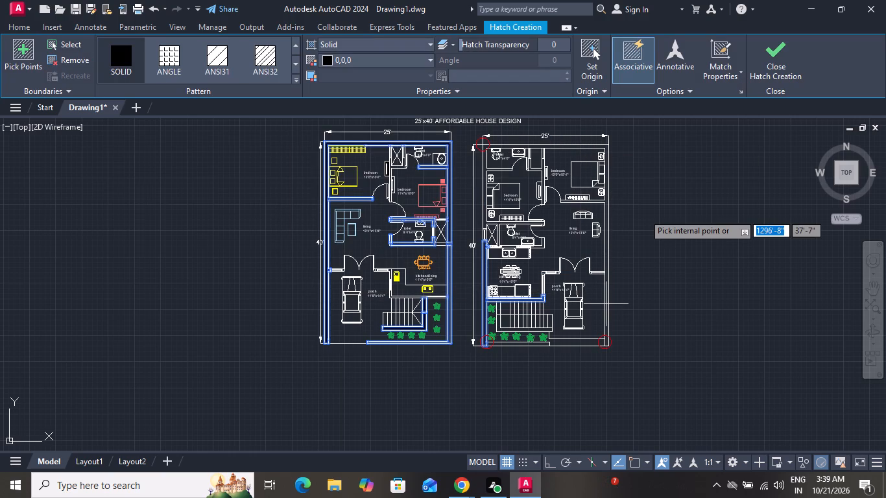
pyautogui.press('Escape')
# Solid-hatch the second plan's outer walls with their connected bedroom and shaft walls, plus the wall corner between kitchen and porch.
pyautogui.keyDown('ctrl'); pyautogui.scroll(4, 644, 214); pyautogui.keyUp('ctrl')
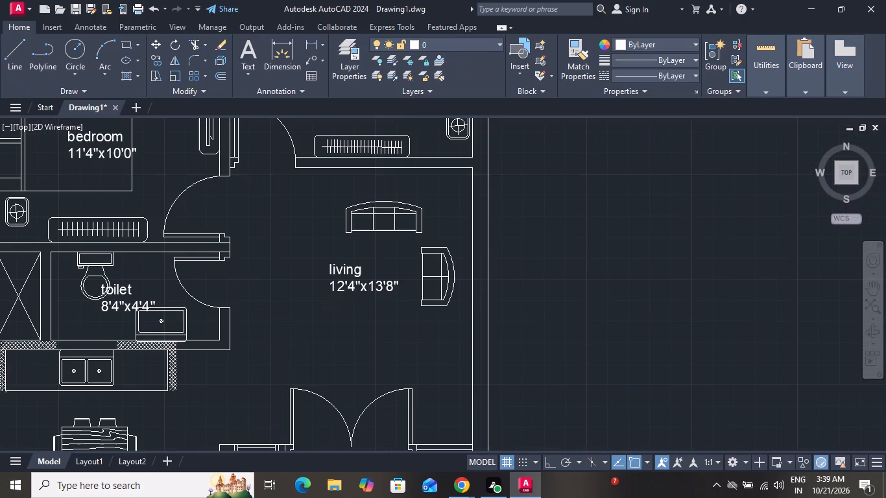
pyautogui.keyDown('ctrl'); pyautogui.scroll(-3, 644, 214); pyautogui.keyUp('ctrl')
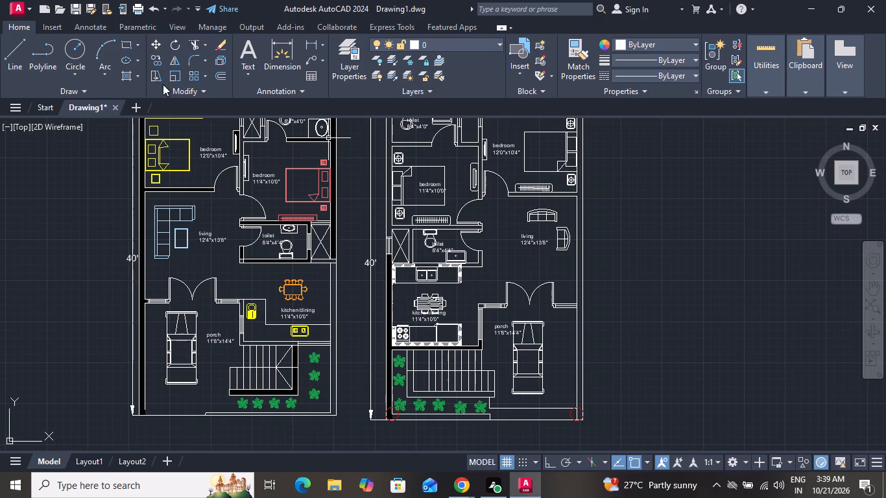
pyautogui.click(124, 75)
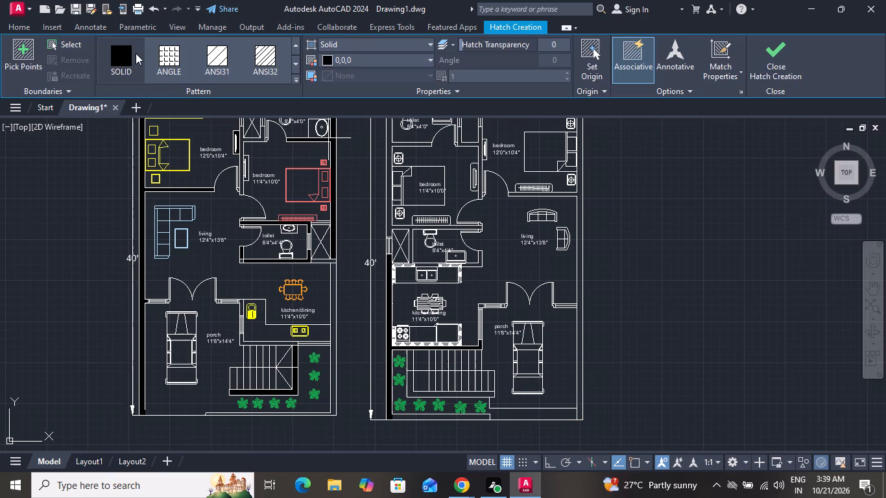
pyautogui.moveTo(128, 51); pyautogui.dragTo(288, 148)
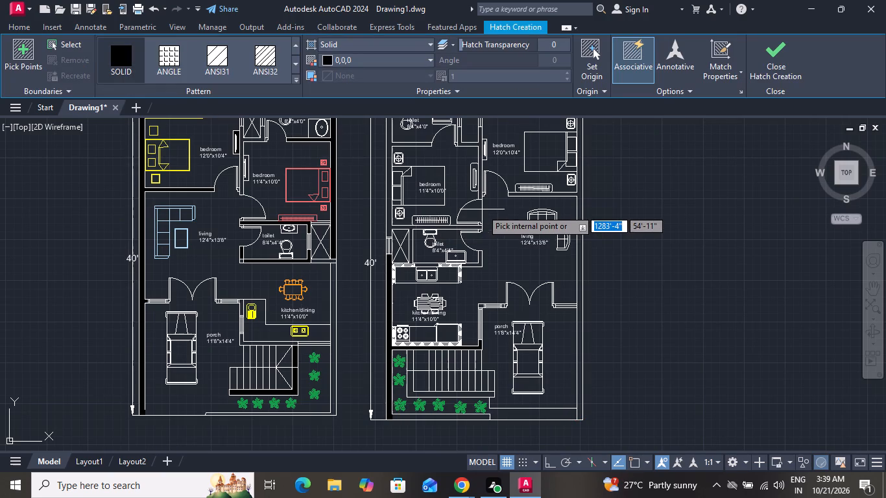
pyautogui.click(580, 198)
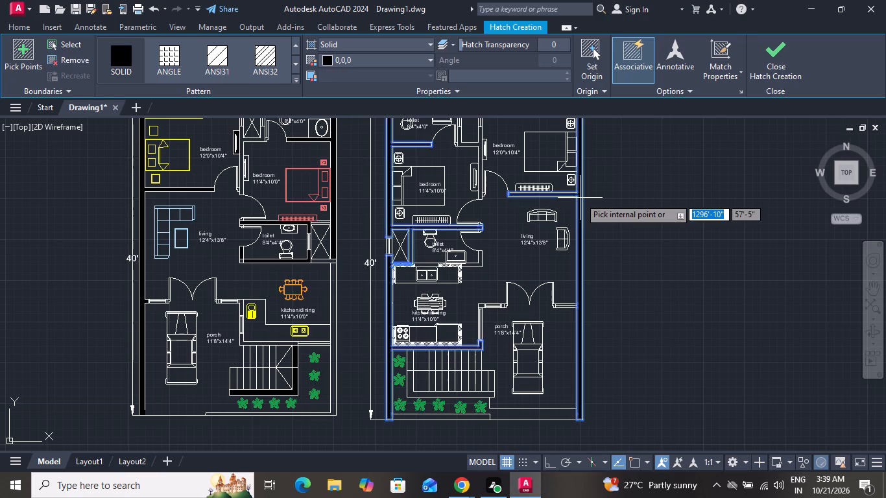
pyautogui.click(481, 307)
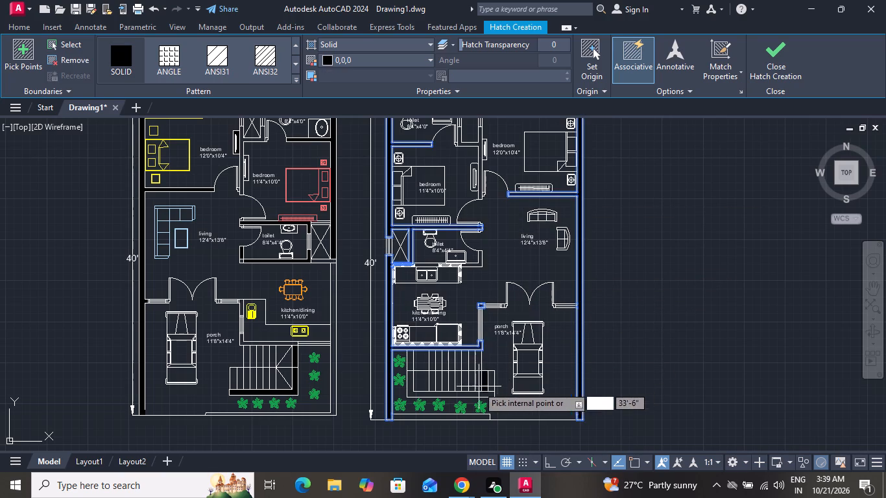
# Add the second plan's two garden-side staircase walls and the front boundary wall beside the garden to the solid hatch.
pyautogui.click(469, 397)
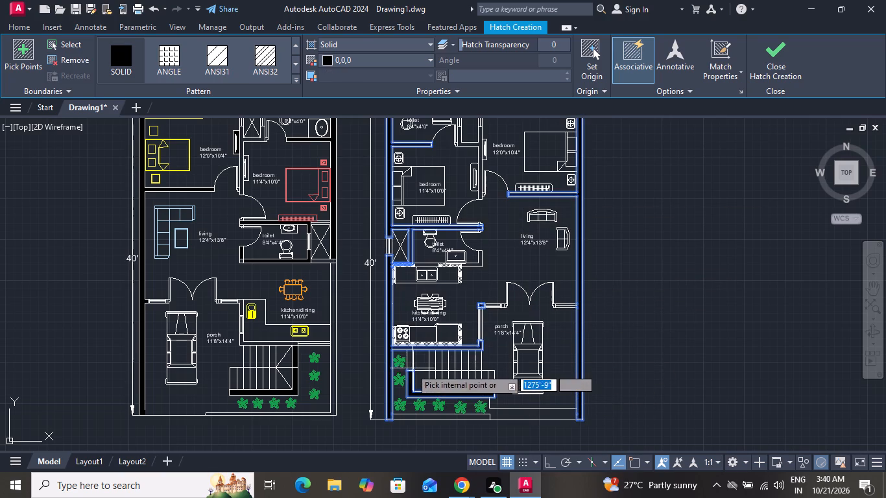
pyautogui.click(410, 366)
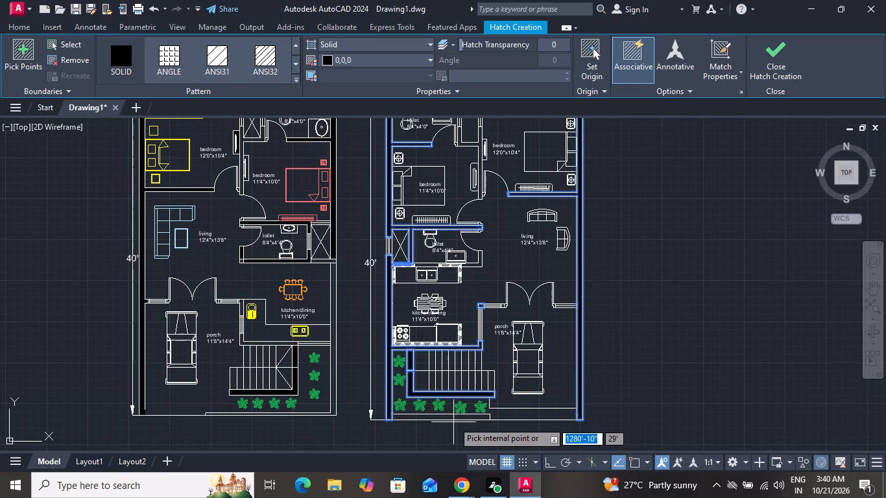
pyautogui.click(453, 418)
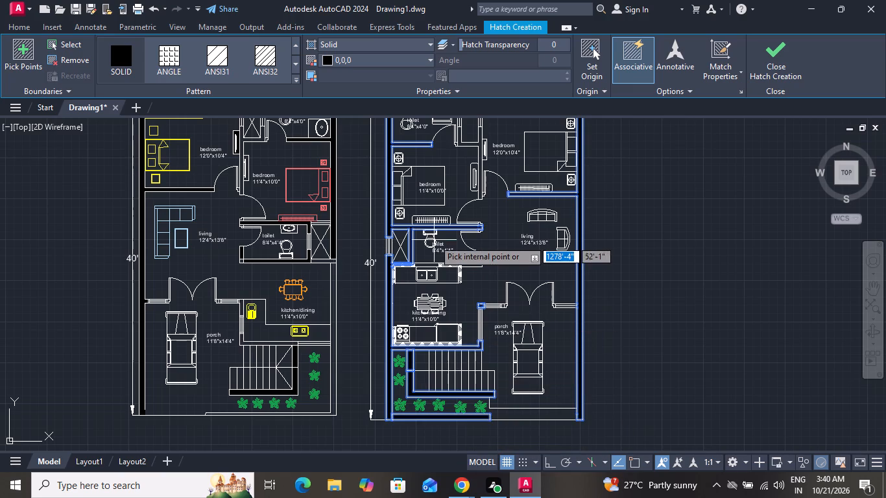
# Add the second plan's wall between the bedrooms and the lower toilet's kitchen-side wall to the solid hatch, and end the hatch command.
pyautogui.click(477, 145)
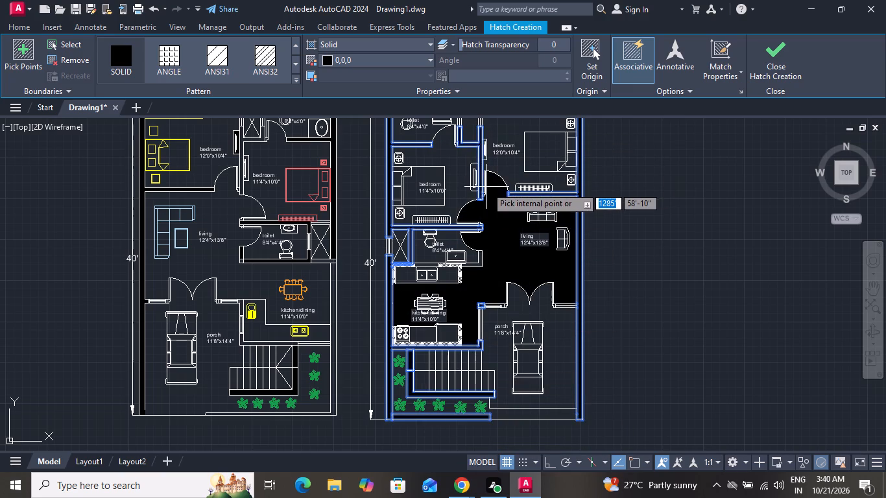
pyautogui.click(481, 265)
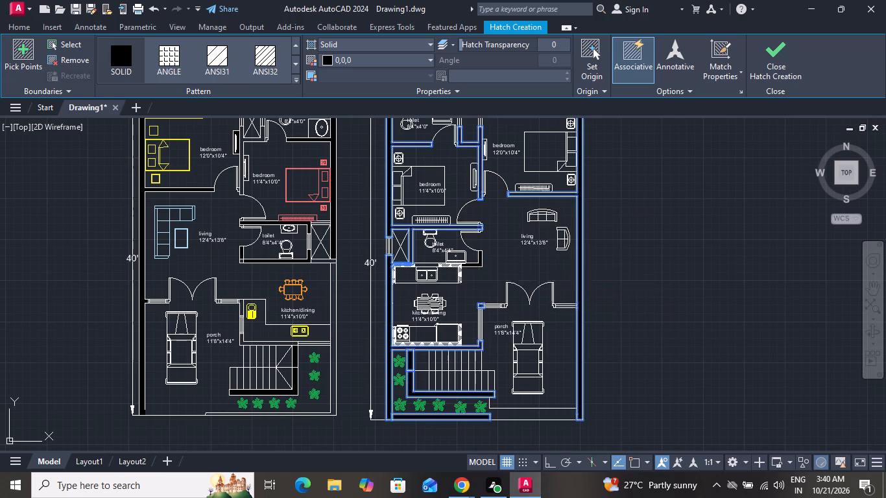
pyautogui.keyDown('ctrl'); pyautogui.scroll(-1, 481, 265); pyautogui.keyUp('ctrl')
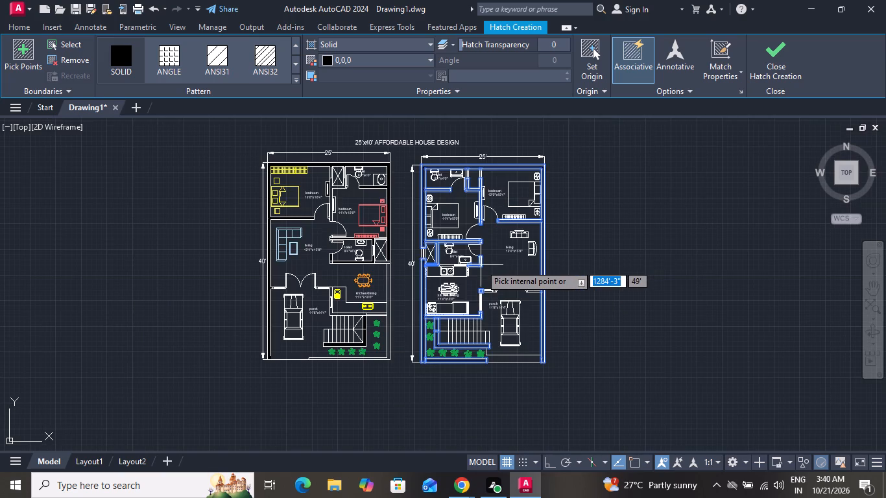
pyautogui.rightClick(588, 268)
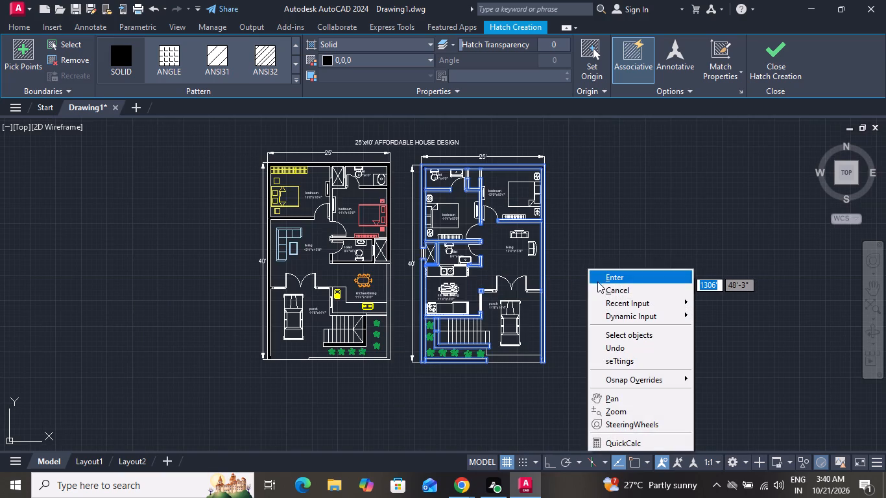
pyautogui.click(599, 289)
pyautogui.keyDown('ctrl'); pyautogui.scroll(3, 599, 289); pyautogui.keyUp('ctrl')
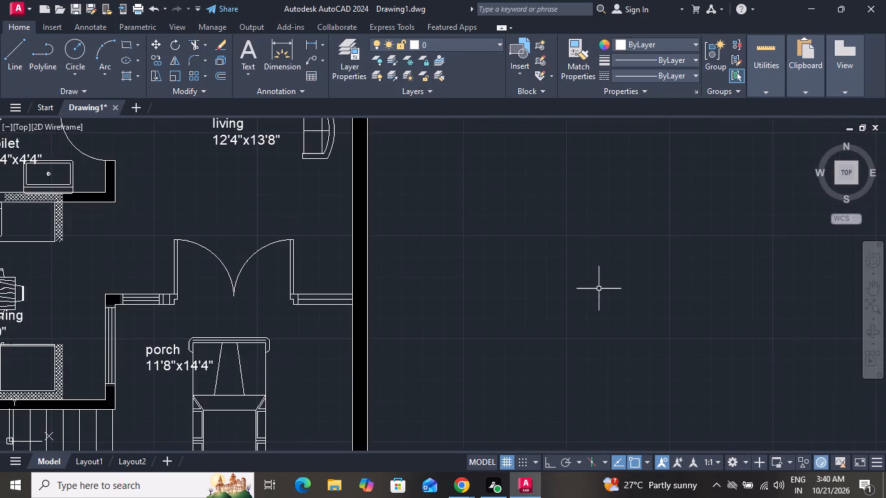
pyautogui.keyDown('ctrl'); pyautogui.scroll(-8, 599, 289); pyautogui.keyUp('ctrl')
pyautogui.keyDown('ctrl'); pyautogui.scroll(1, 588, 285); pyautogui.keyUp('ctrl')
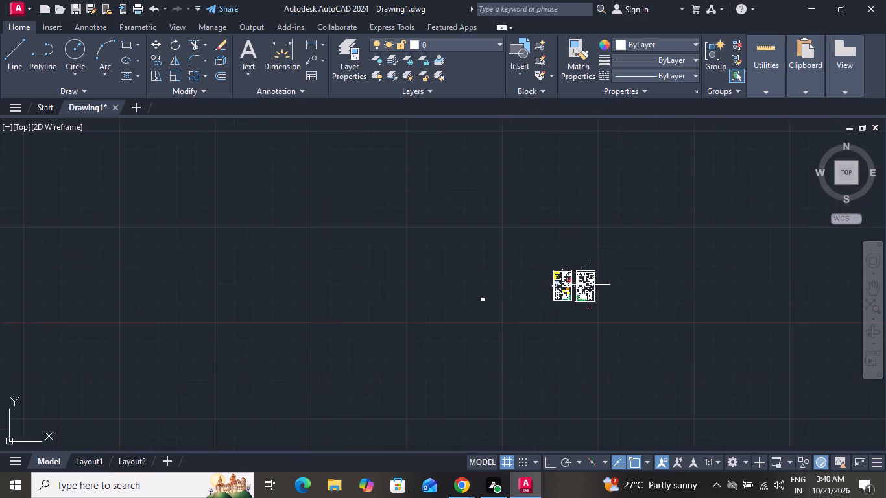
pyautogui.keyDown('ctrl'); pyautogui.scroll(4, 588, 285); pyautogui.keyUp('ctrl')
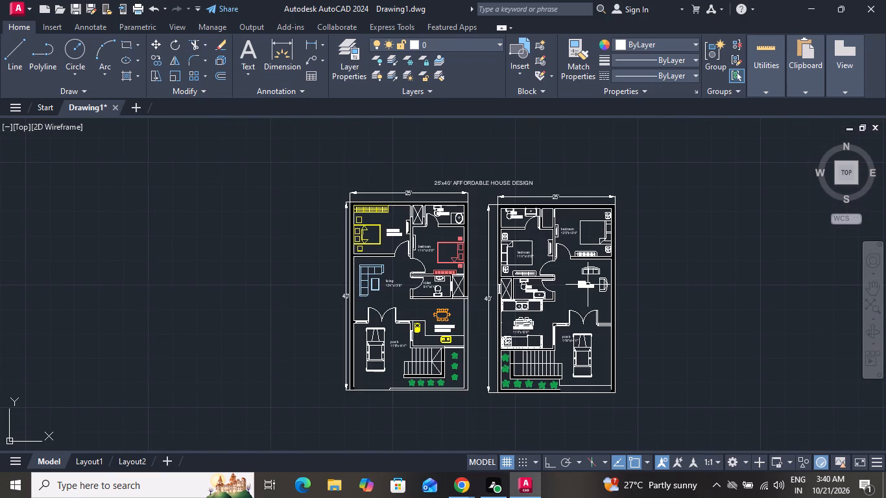
# Save the drawing as Drawing18 in the C:\New folder\ANU folder.
pyautogui.hotkey('ctrl', 's')
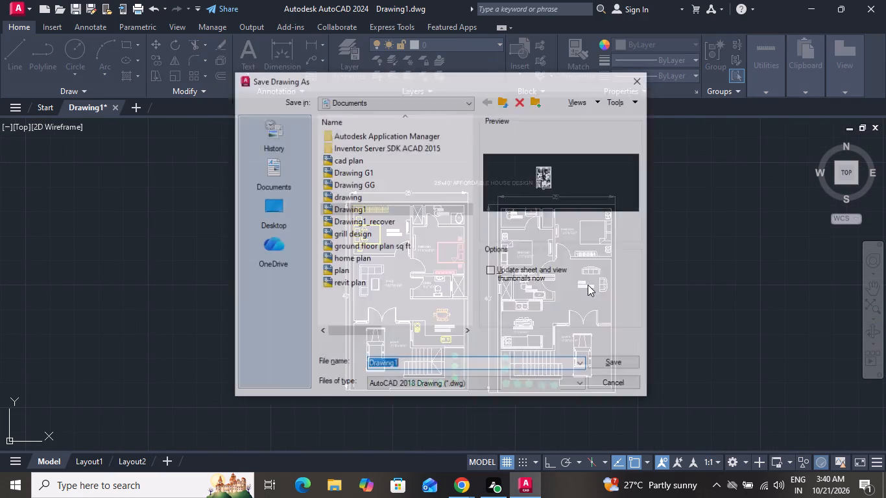
pyautogui.doubleClick(262, 207)
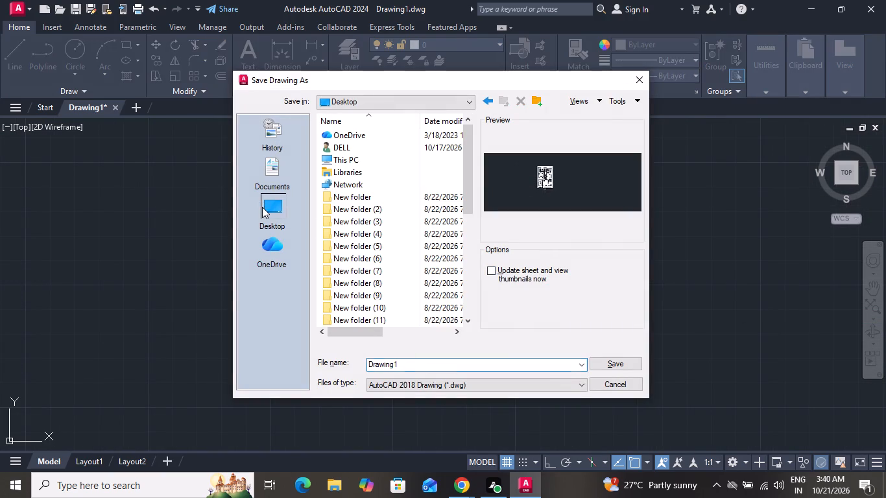
pyautogui.doubleClick(371, 165)
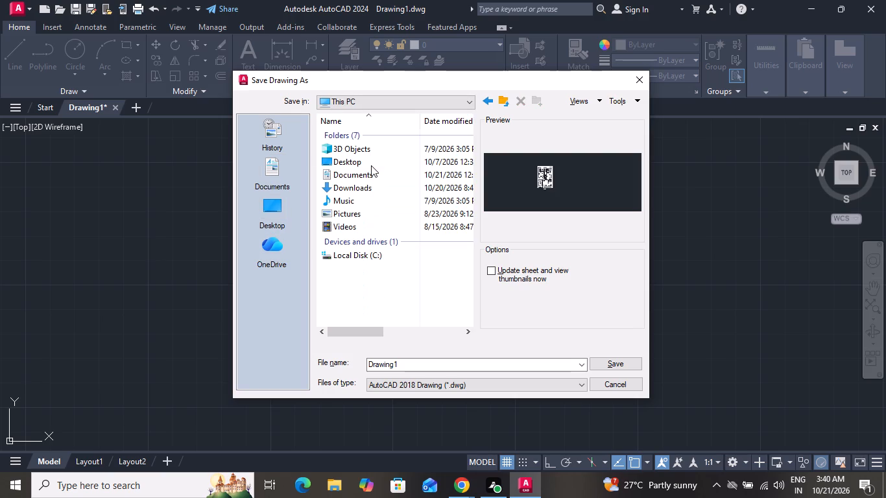
pyautogui.doubleClick(379, 261)
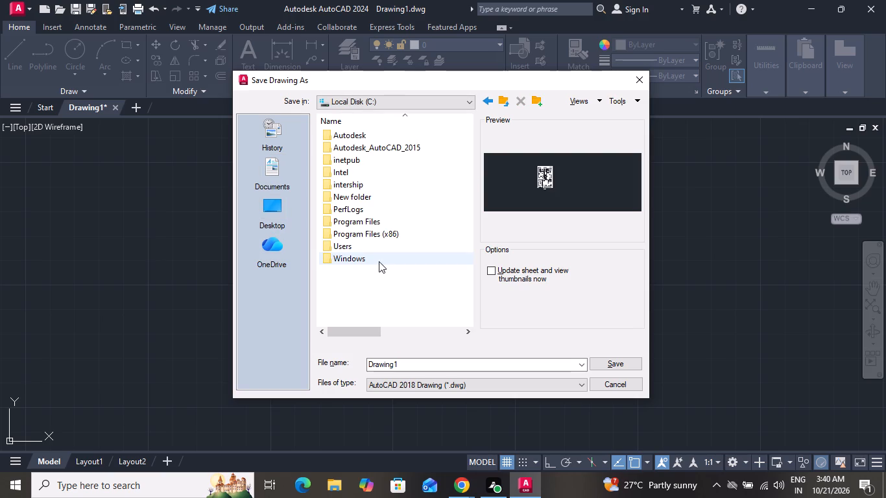
pyautogui.doubleClick(373, 193)
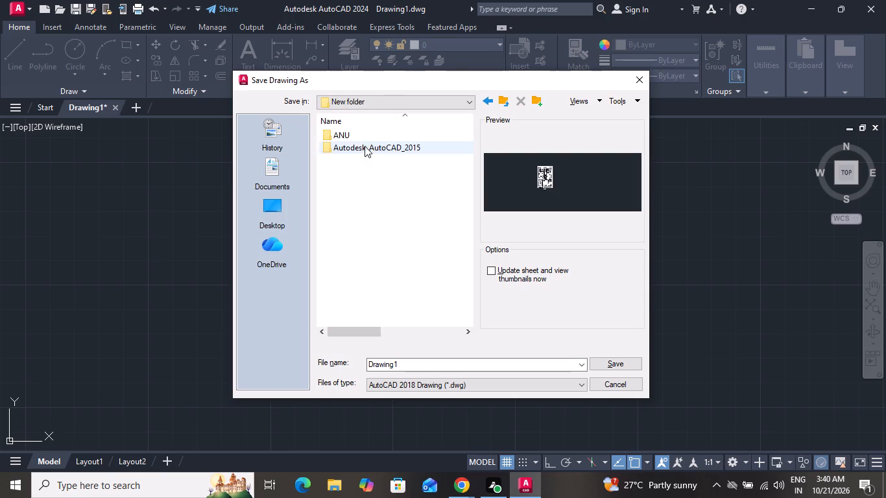
pyautogui.doubleClick(363, 136)
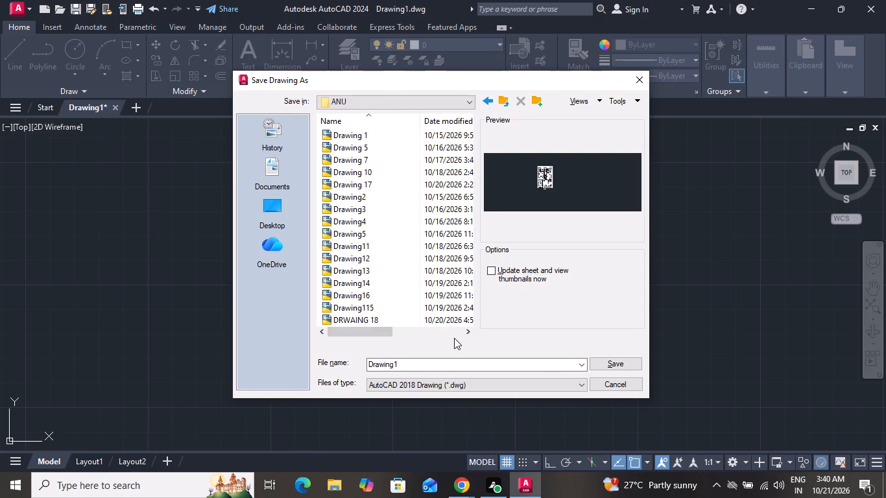
pyautogui.tripleClick(453, 359)
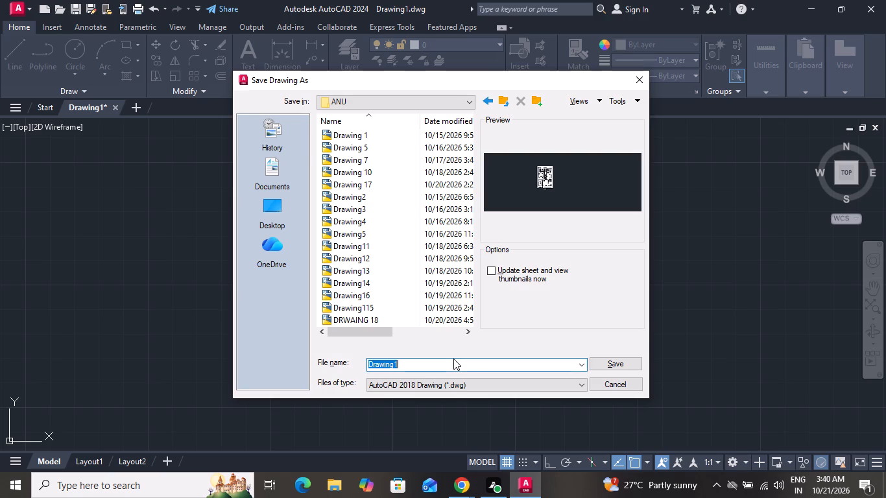
pyautogui.doubleClick(453, 360)
pyautogui.doubleClick(453, 360)
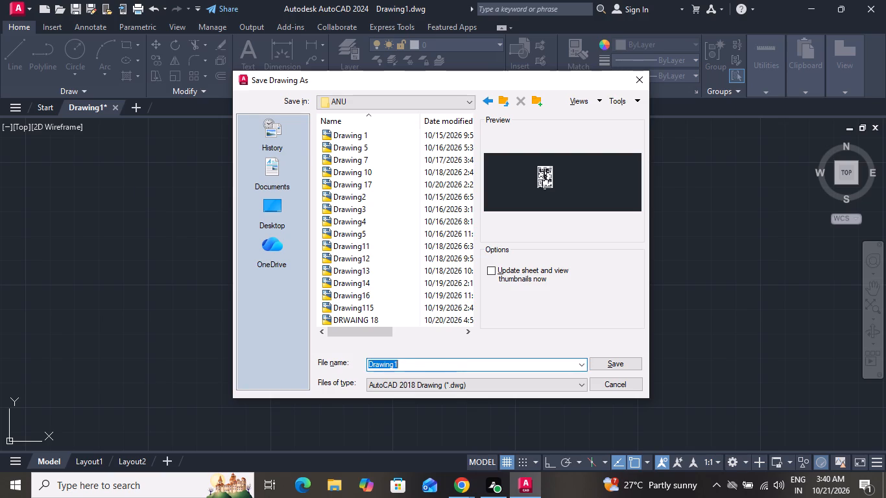
pyautogui.click(453, 360)
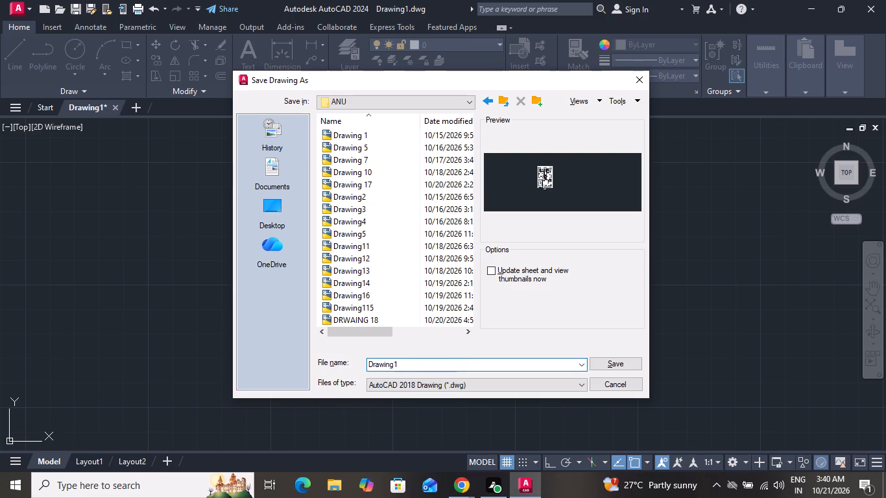
pyautogui.press('8')
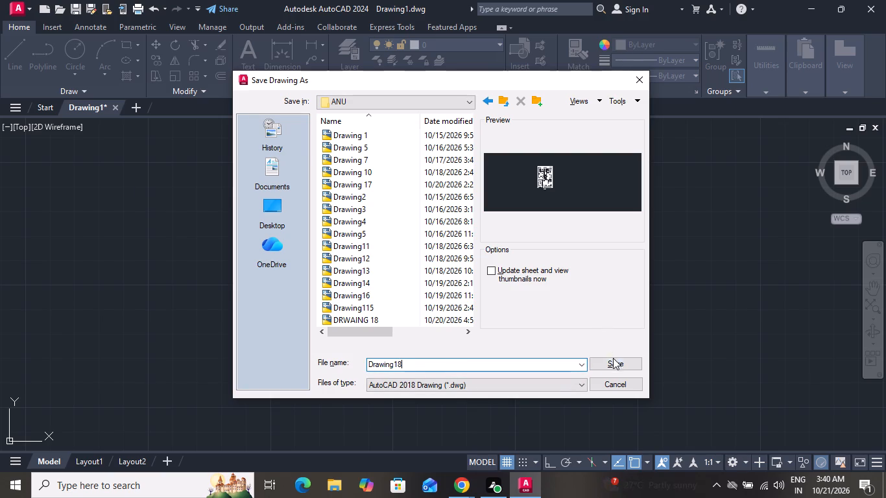
pyautogui.click(613, 365)
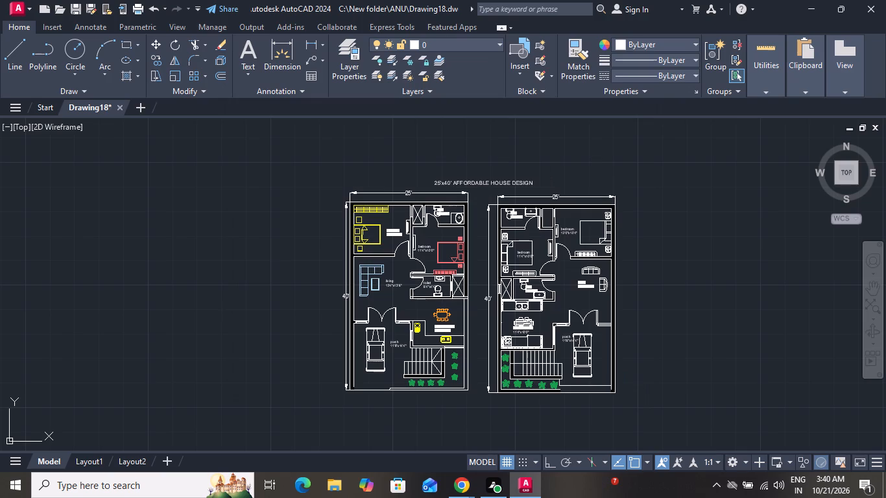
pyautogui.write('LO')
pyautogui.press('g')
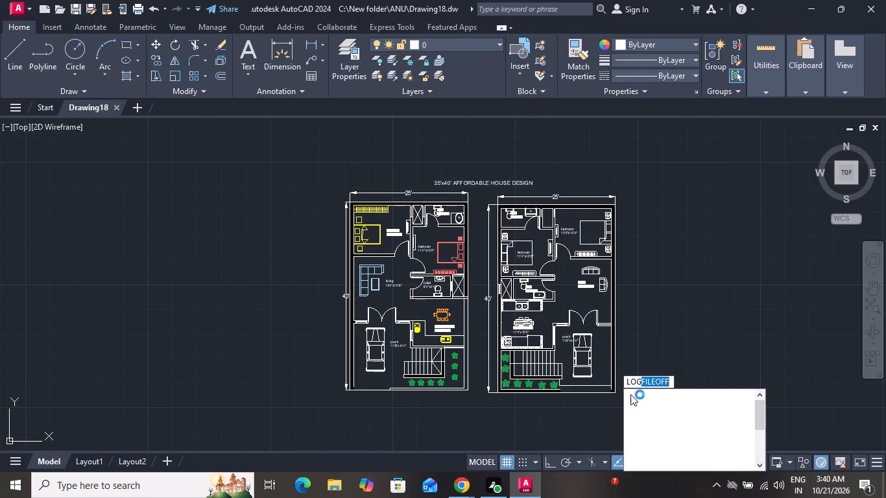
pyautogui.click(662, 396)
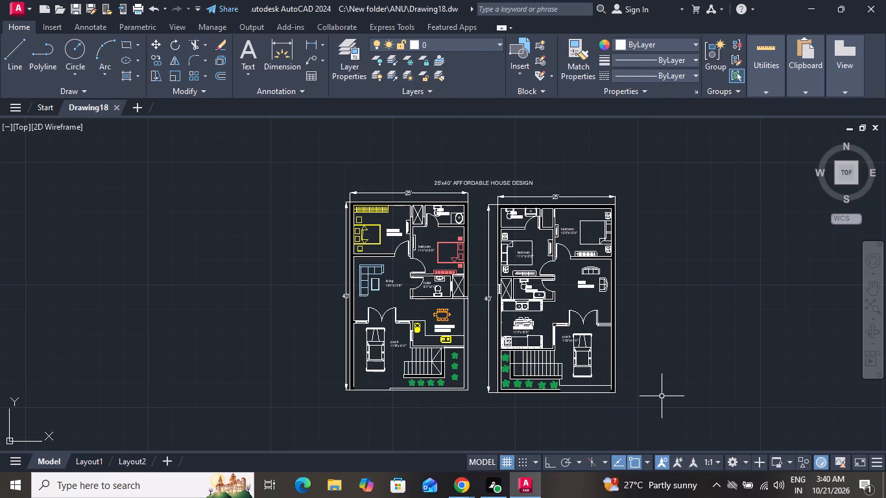
# Set up a plot with the previous plot settings, window it around both floor plans and the title, and preview it.
pyautogui.hotkey('ctrl', 'p')
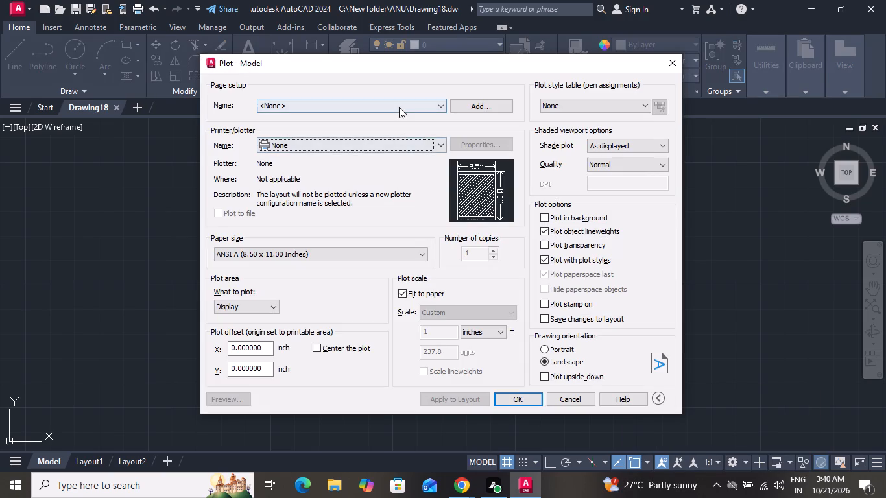
pyautogui.click(399, 107)
pyautogui.click(378, 127)
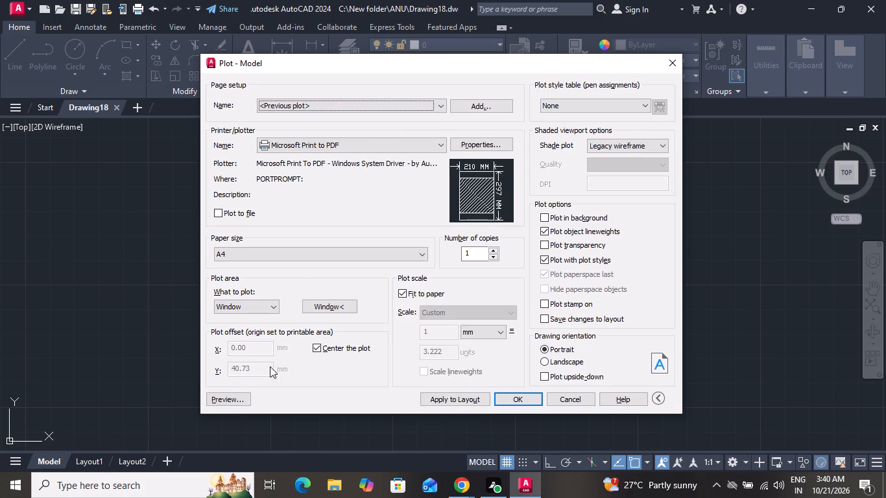
pyautogui.click(342, 310)
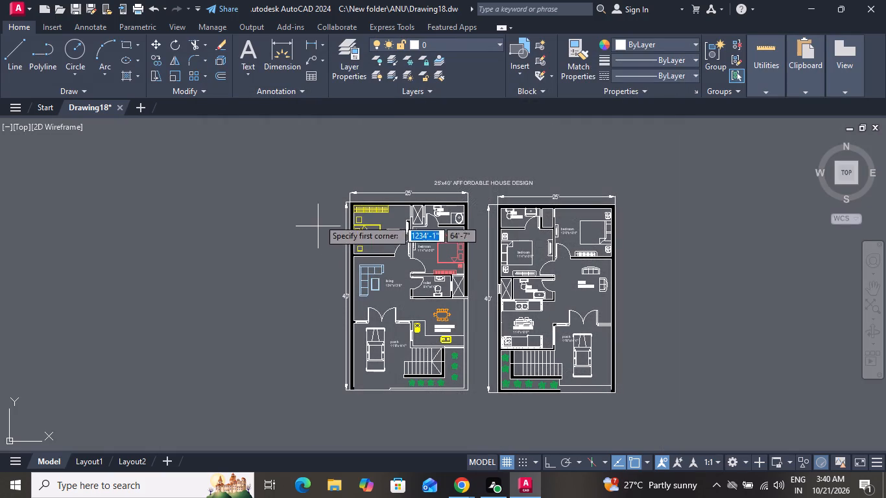
pyautogui.click(322, 169)
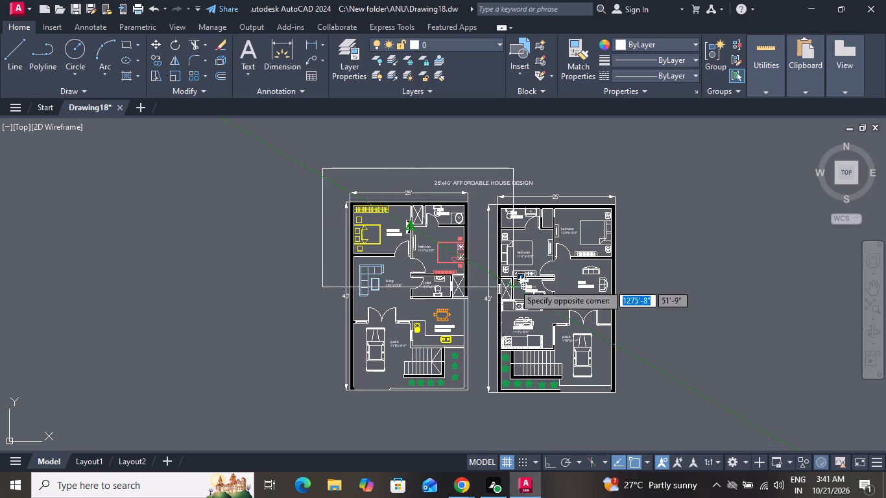
pyautogui.click(631, 409)
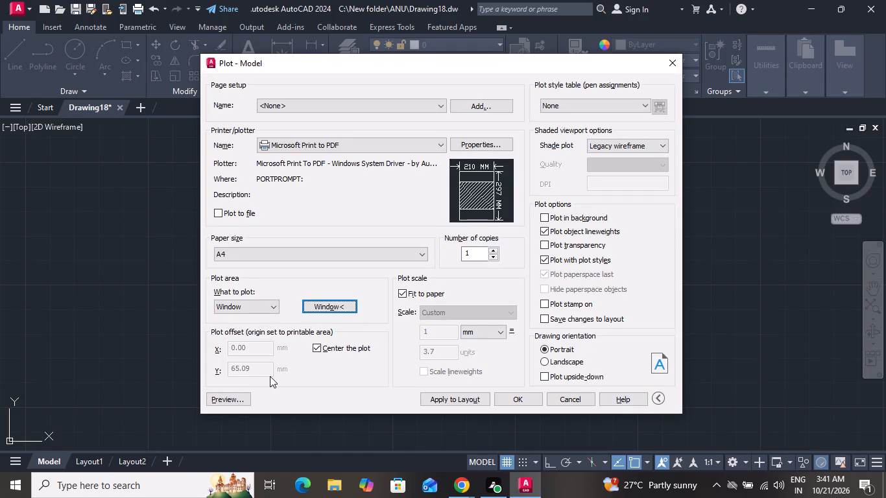
pyautogui.click(228, 396)
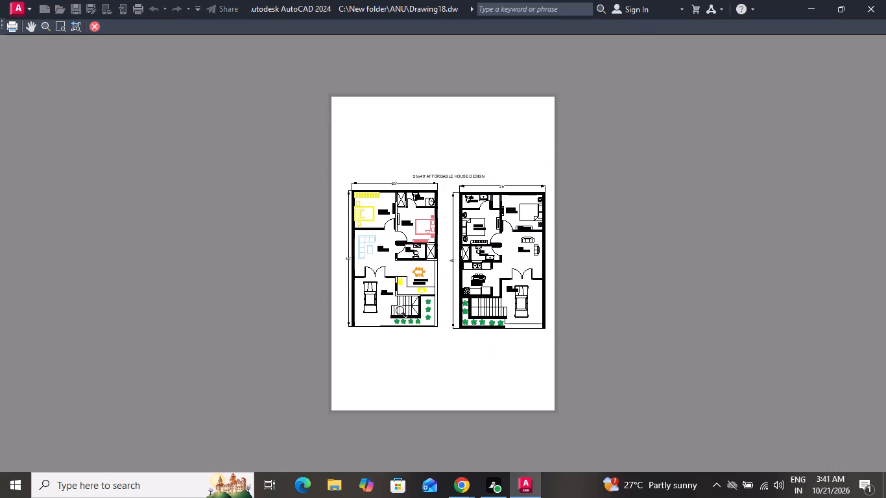
# Check the plot preview of both floor plans and plot the sheet from it.
pyautogui.keyDown('ctrl'); pyautogui.scroll(4, 404, 313); pyautogui.keyUp('ctrl')
pyautogui.keyDown('ctrl'); pyautogui.scroll(-3, 404, 313); pyautogui.keyUp('ctrl')
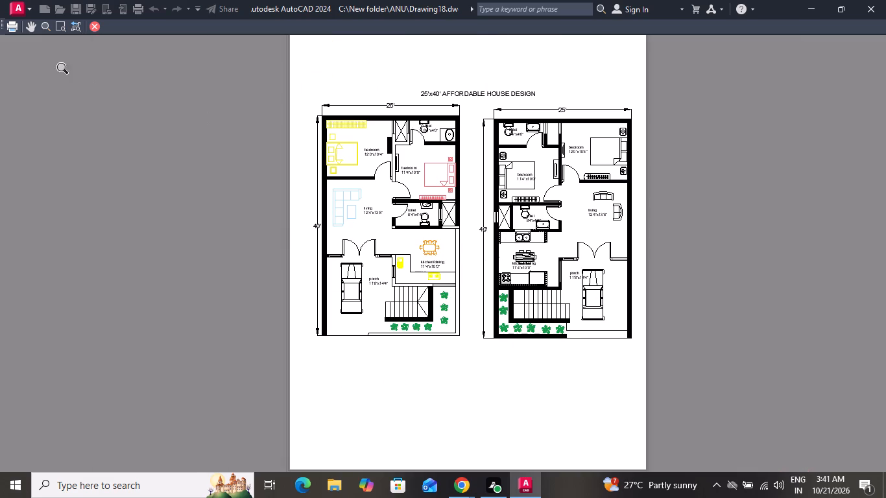
pyautogui.click(12, 27)
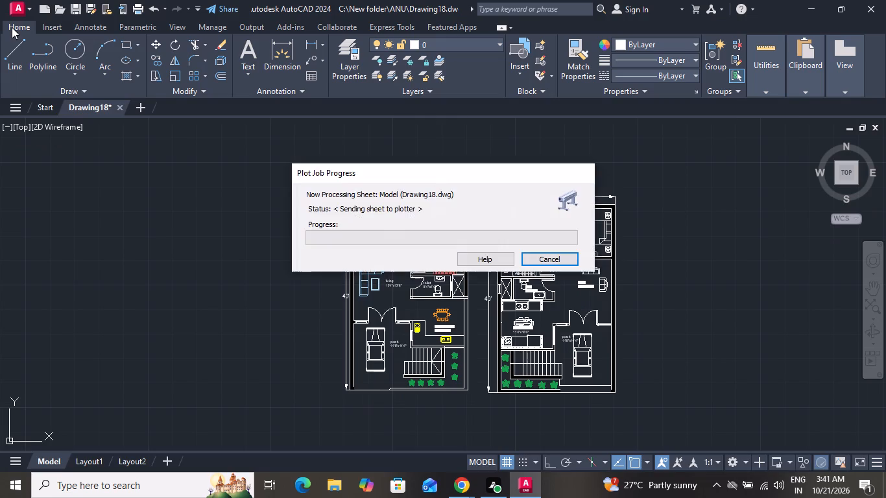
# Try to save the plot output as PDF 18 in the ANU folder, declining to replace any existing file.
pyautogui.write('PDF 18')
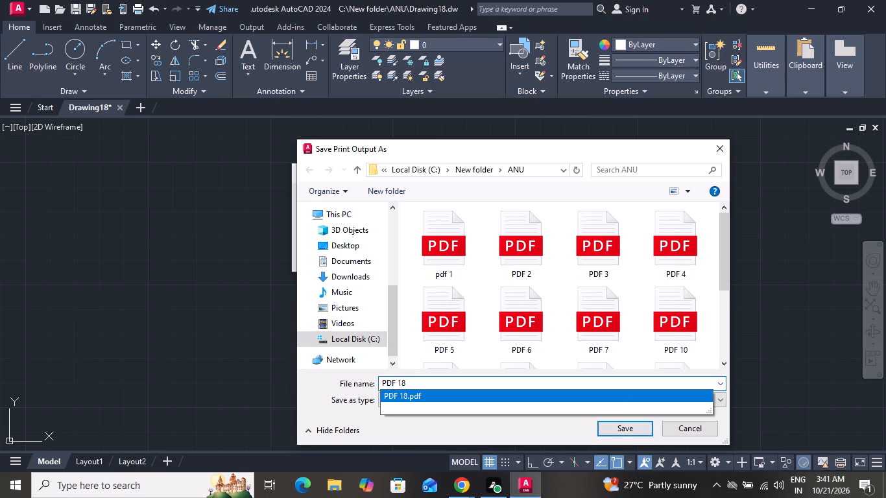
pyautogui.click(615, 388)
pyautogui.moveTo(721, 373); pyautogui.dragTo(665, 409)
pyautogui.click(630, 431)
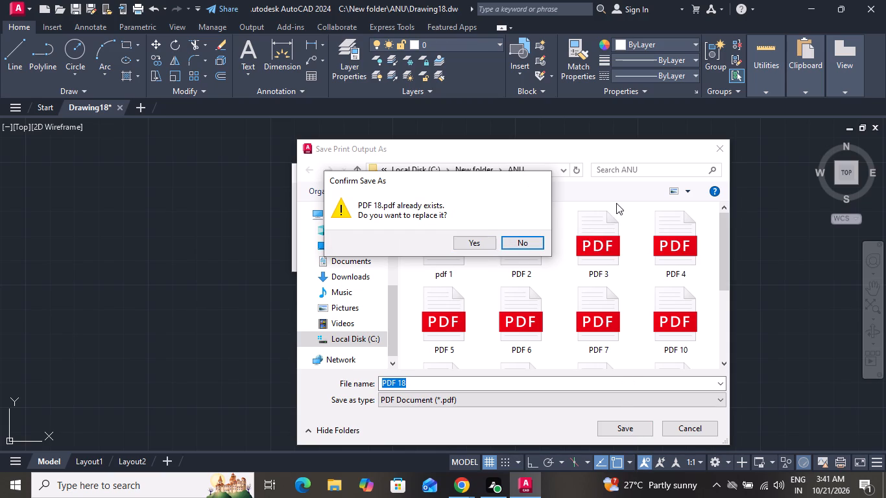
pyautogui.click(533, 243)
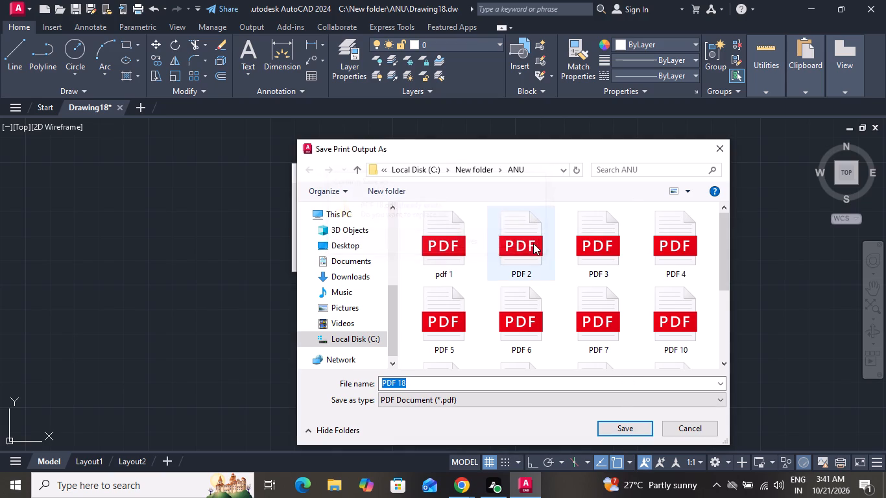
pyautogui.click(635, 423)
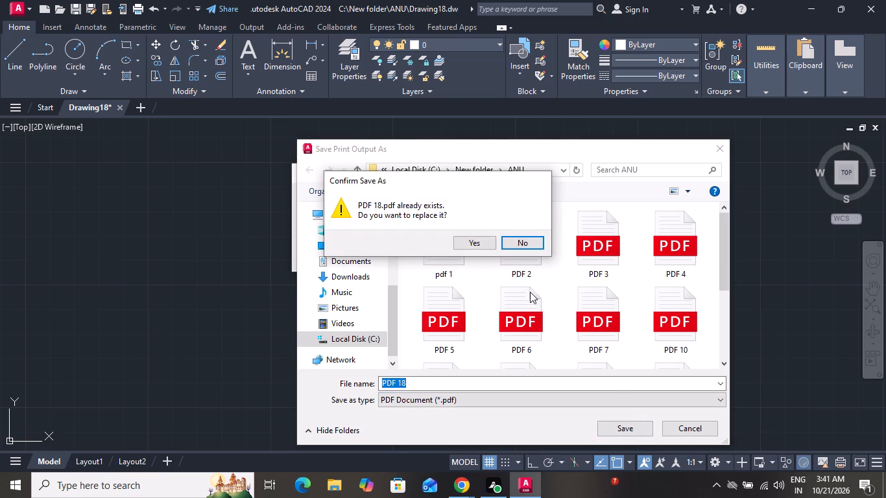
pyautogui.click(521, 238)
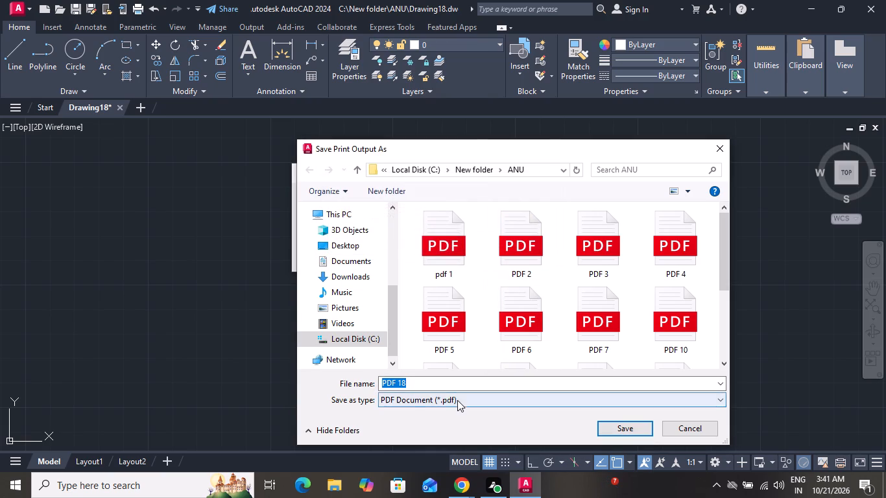
# Name the plot output PDF 19 and save it as a PDF document in the ANU folder.
pyautogui.click(441, 383)
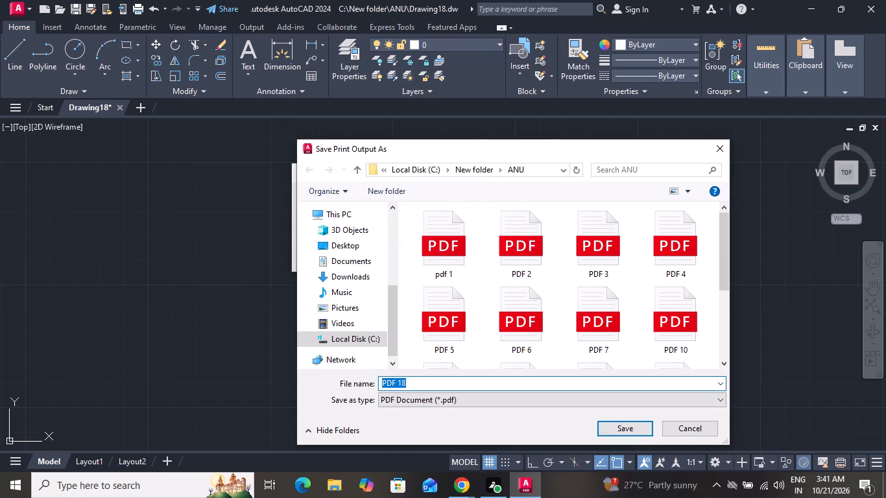
pyautogui.press('space')
pyautogui.write('PDF 19')
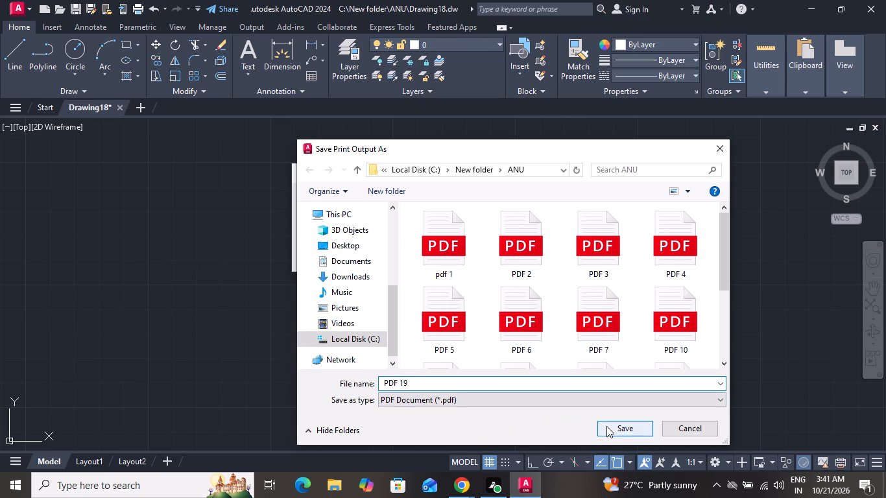
pyautogui.click(606, 426)
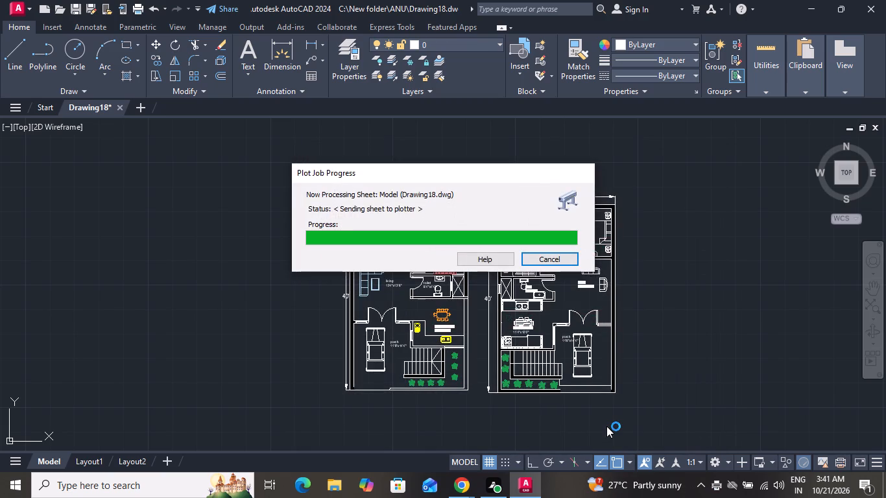